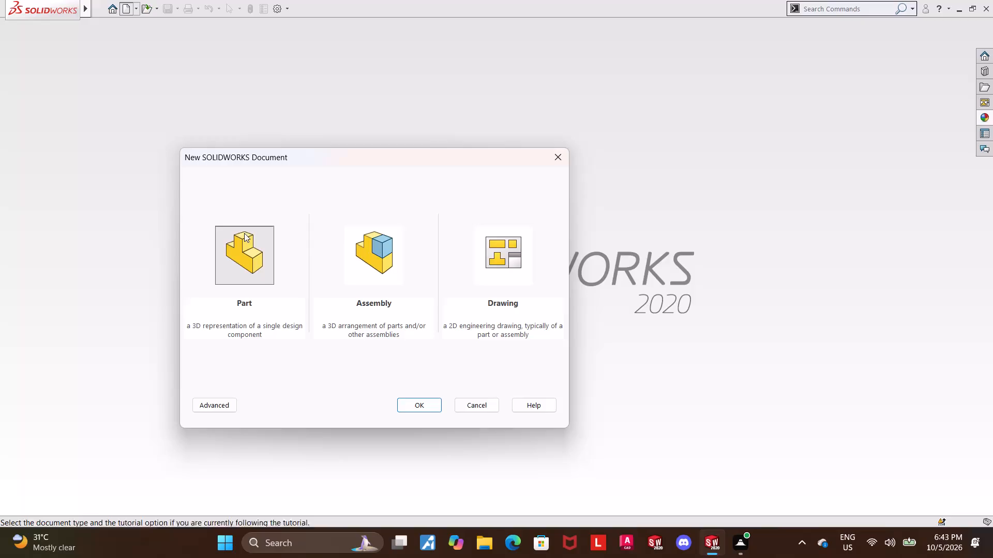
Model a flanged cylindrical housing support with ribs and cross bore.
Create a new part document.
left_click(244, 233)
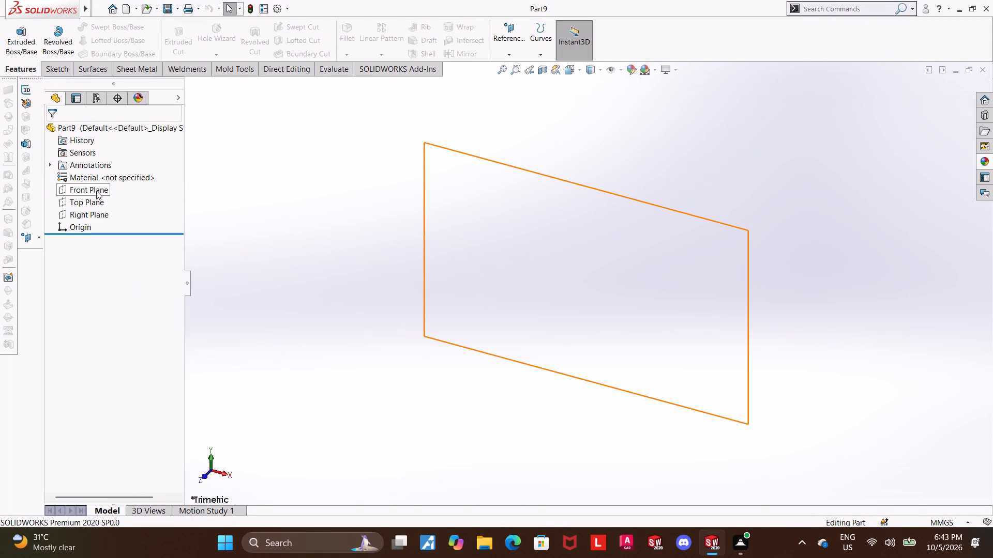
On the Top Plane, sketch two concentric circles centred on the origin, about 133 mm and 73 mm in diameter.
left_click(96, 190)
left_click(97, 198)
left_click(105, 185)
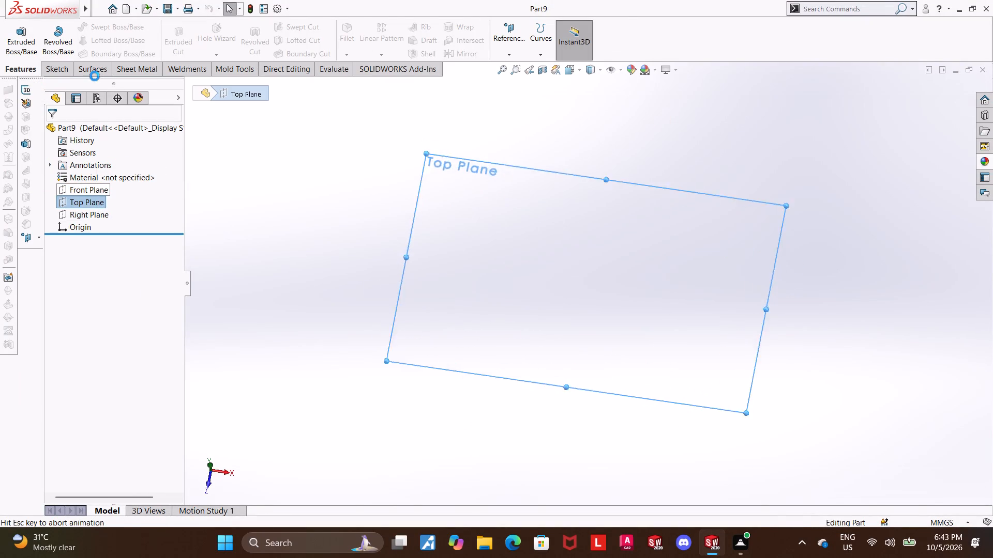
left_click(114, 28)
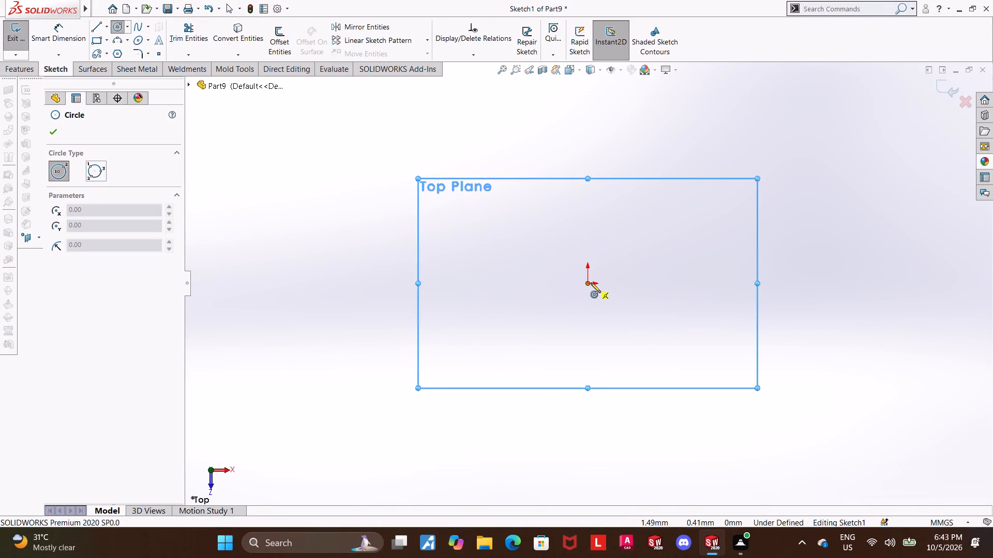
left_click(591, 283)
left_click(681, 197)
key("Escape")
left_click(118, 29)
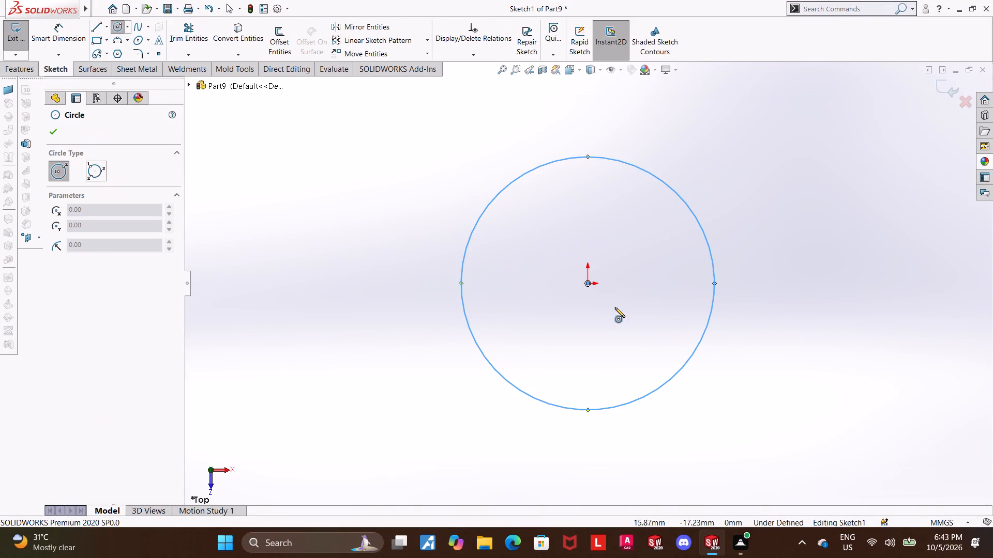
left_click(587, 283)
left_click(632, 202)
key("Escape")
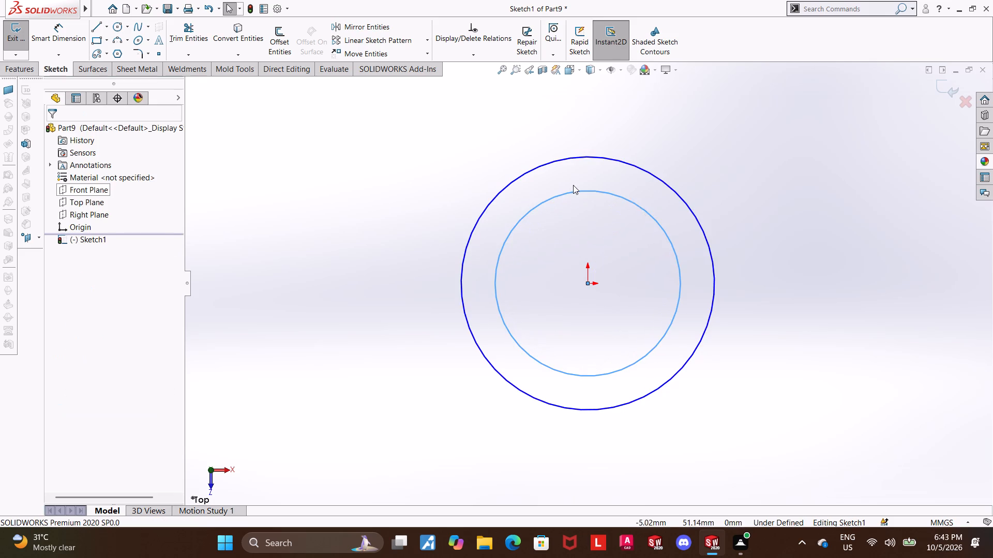
key("Escape")
key("Escape")
Dimension the outer circle's diameter to 100 mm.
left_click(64, 33)
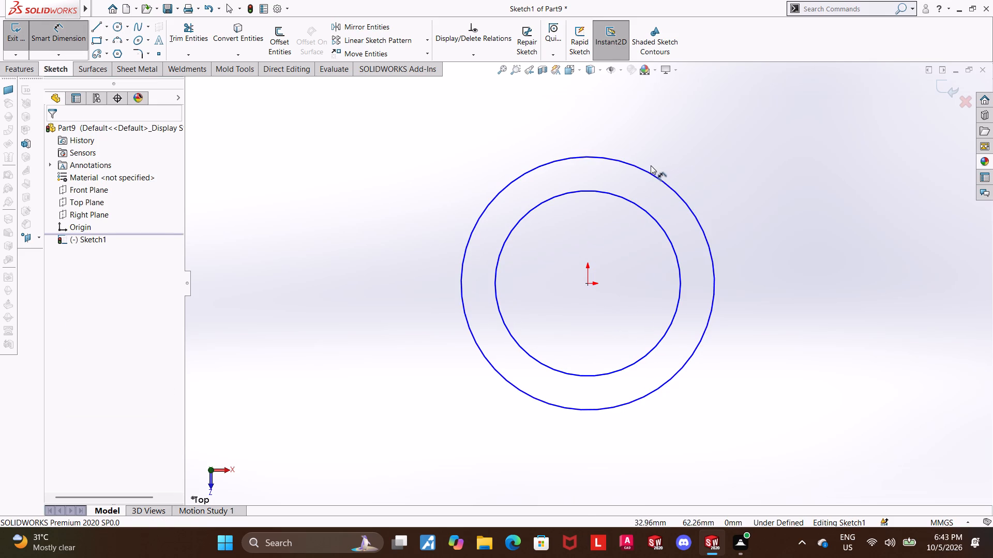
left_click(646, 168)
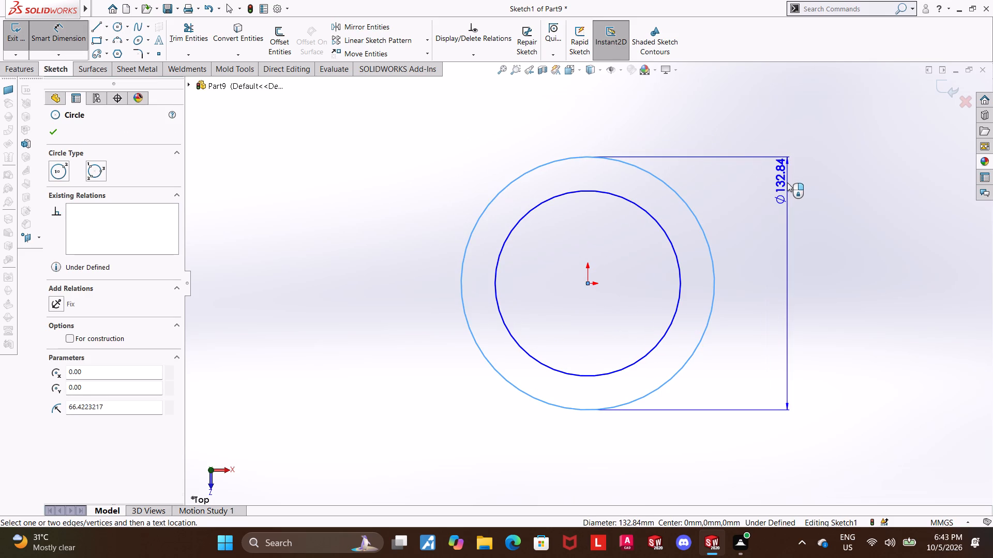
left_click(793, 188)
type("100")
key("Return")
key("Escape")
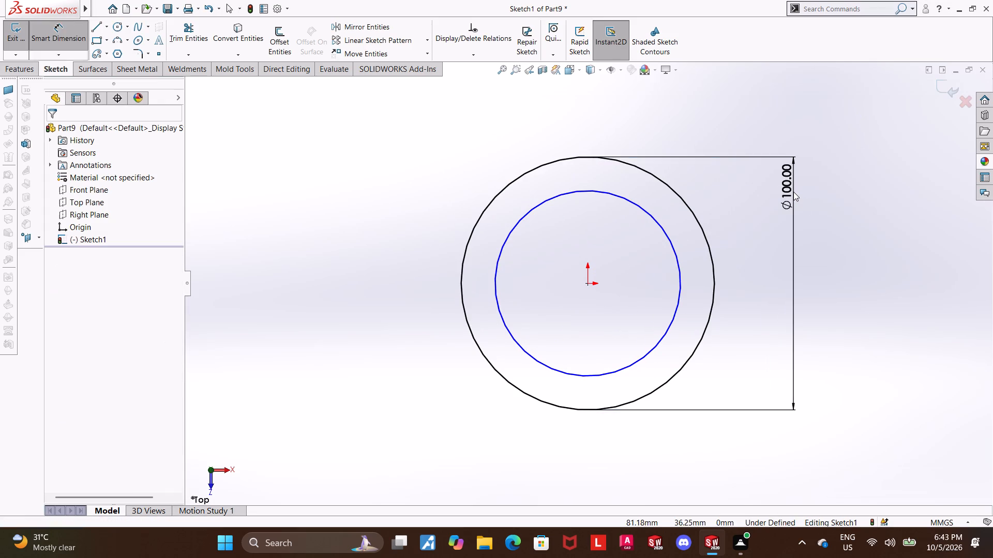
key("Escape")
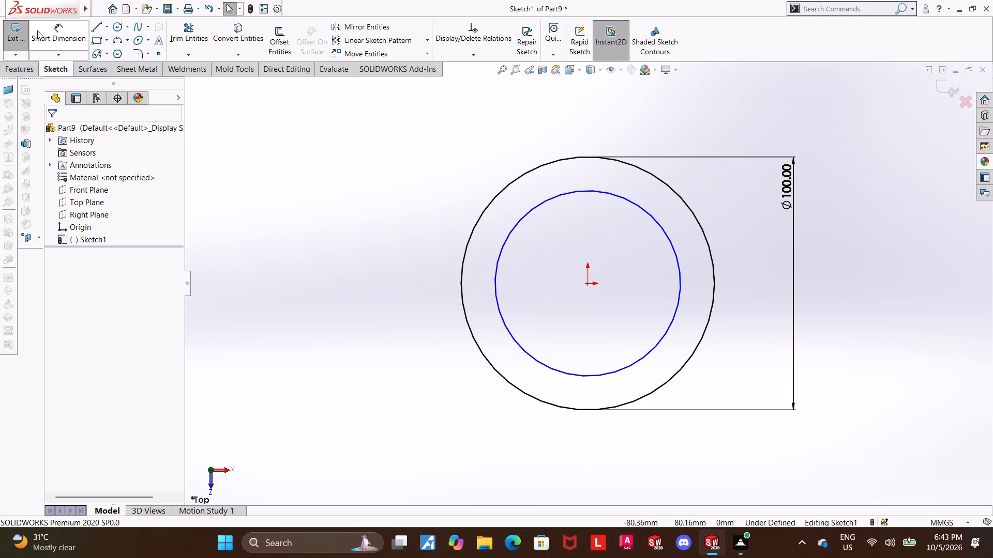
Dimension the inner circle's diameter to 80 mm.
left_click(41, 30)
left_click(651, 215)
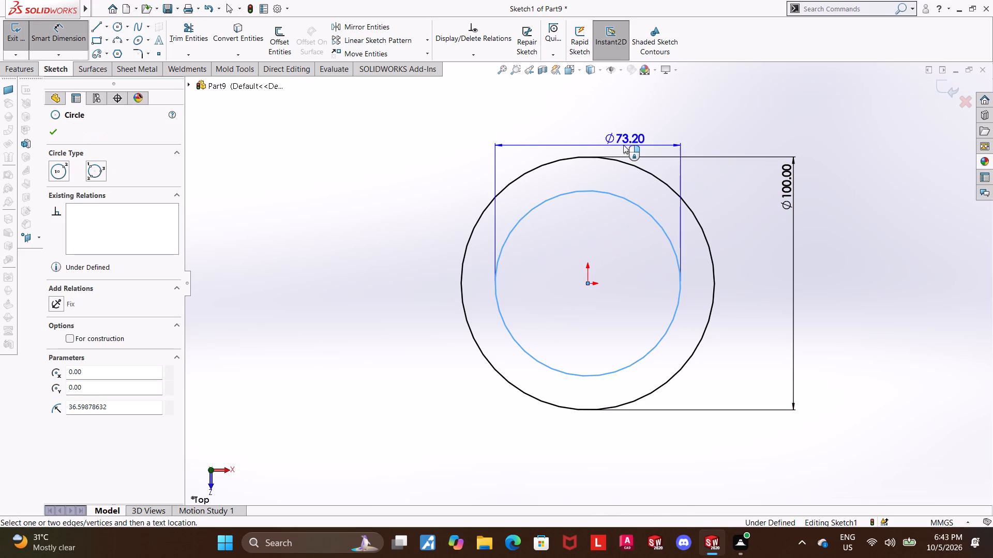
left_click(623, 136)
type("80")
key("Return")
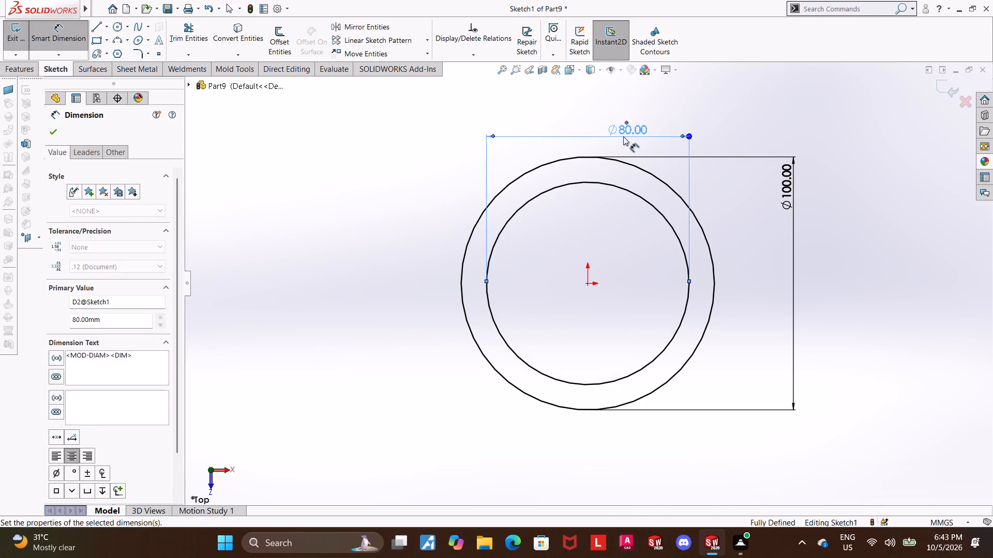
key("Escape")
key("Escape")
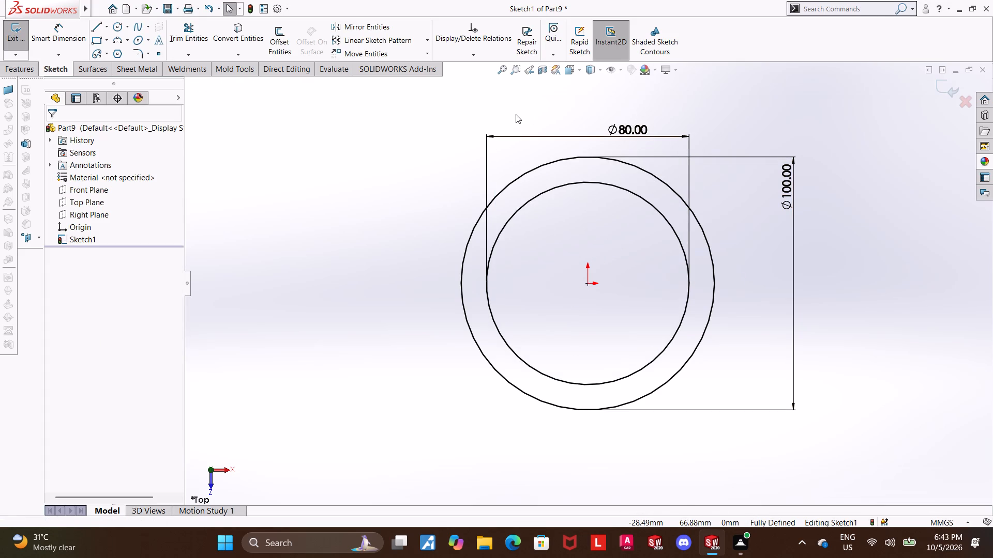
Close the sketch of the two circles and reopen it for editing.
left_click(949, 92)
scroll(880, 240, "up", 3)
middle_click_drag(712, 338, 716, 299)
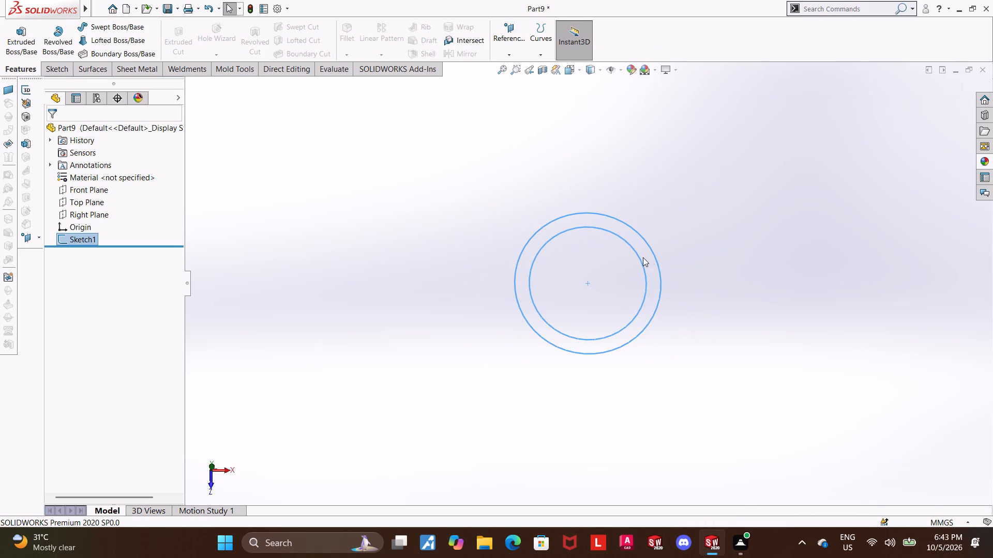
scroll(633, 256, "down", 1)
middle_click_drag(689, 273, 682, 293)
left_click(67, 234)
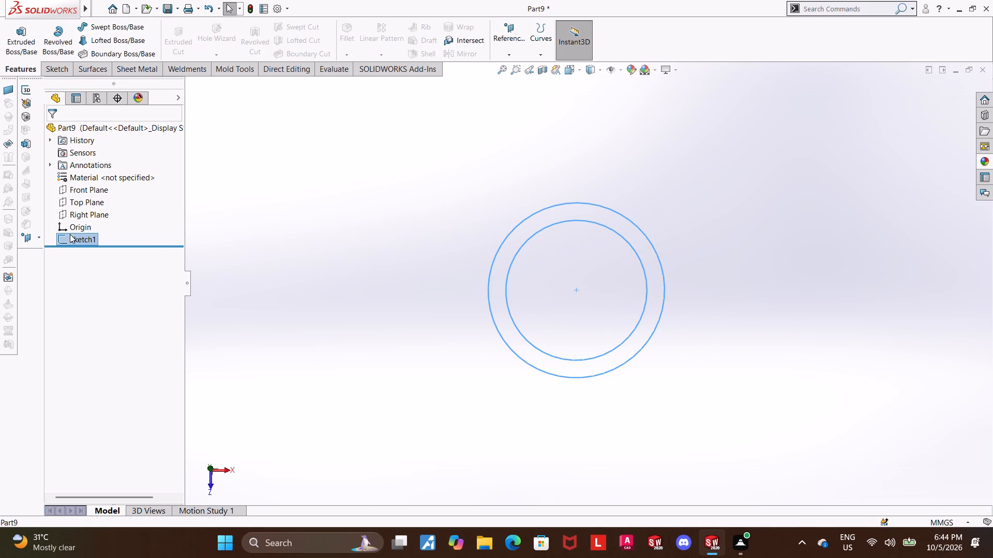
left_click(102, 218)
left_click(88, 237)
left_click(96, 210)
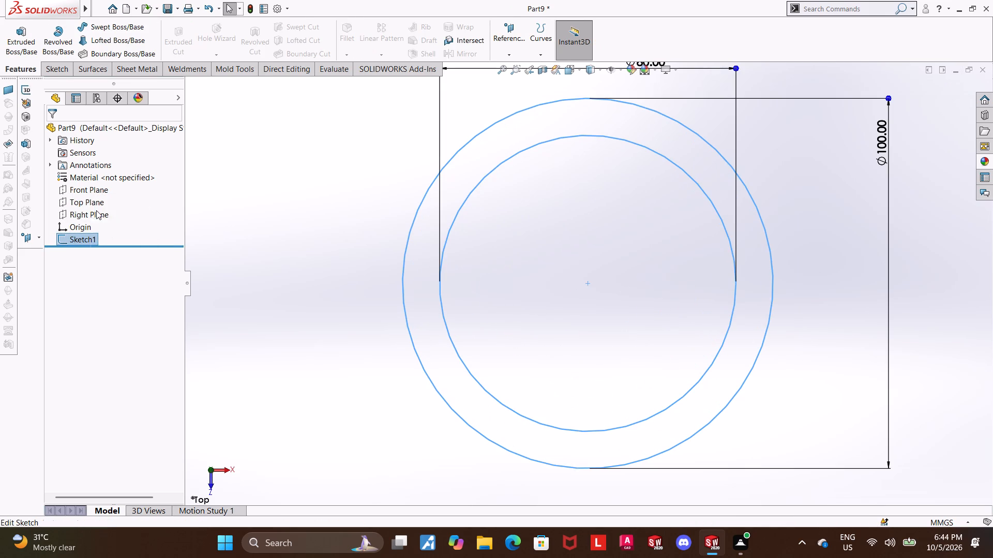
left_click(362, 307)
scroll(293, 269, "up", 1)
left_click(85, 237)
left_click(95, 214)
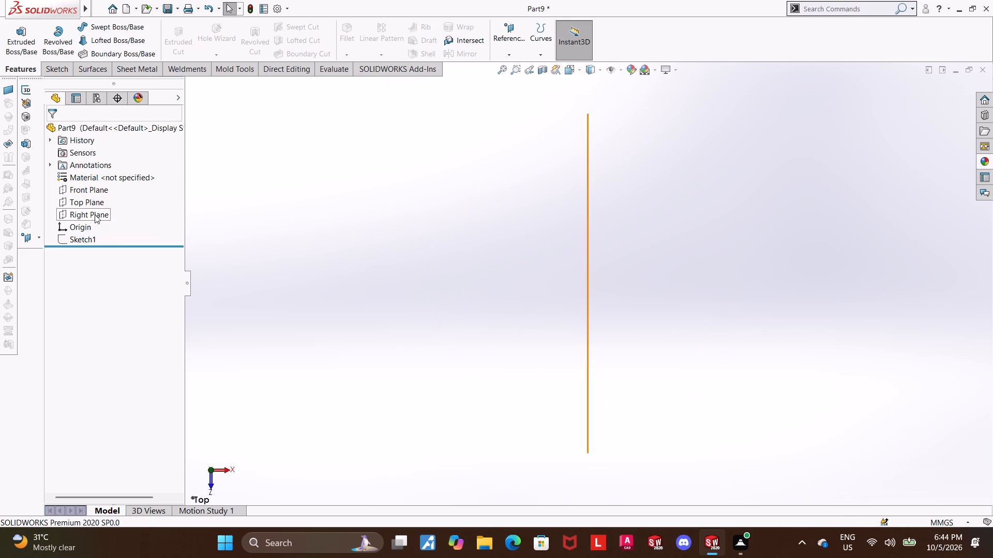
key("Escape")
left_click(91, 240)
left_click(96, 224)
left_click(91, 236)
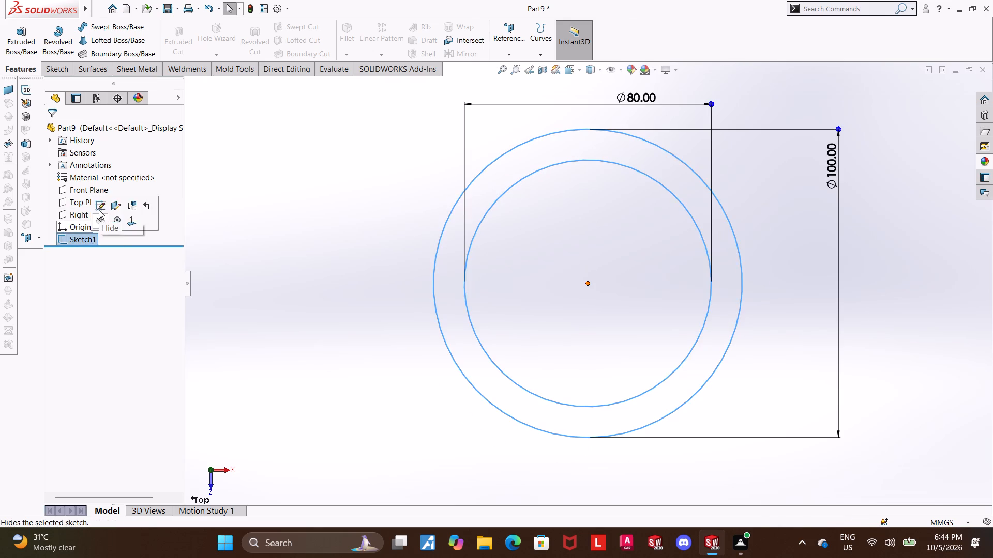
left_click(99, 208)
Sketch a three-line rectangular notch from the inner circle into the ring on the negative X side, about 20 mm wide.
left_click(96, 25)
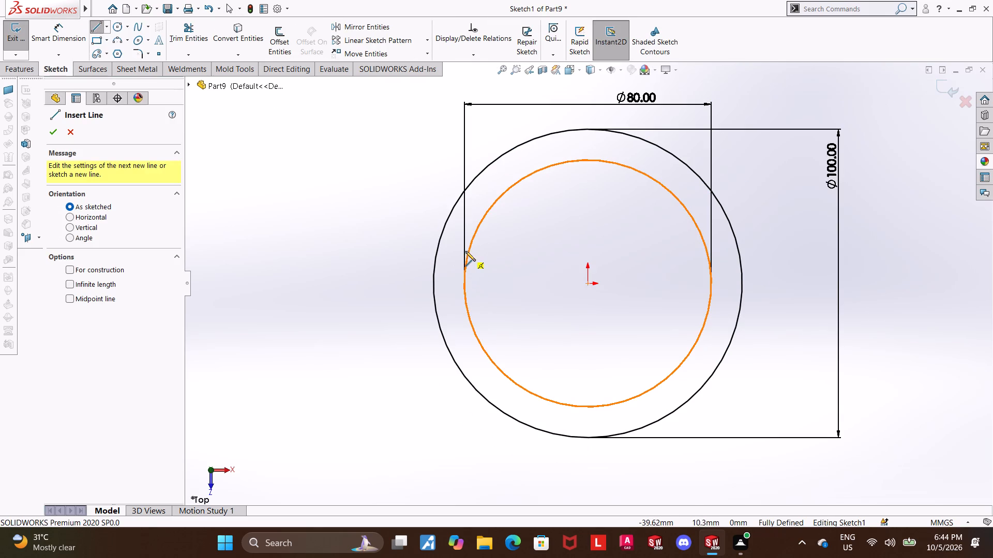
left_click(469, 250)
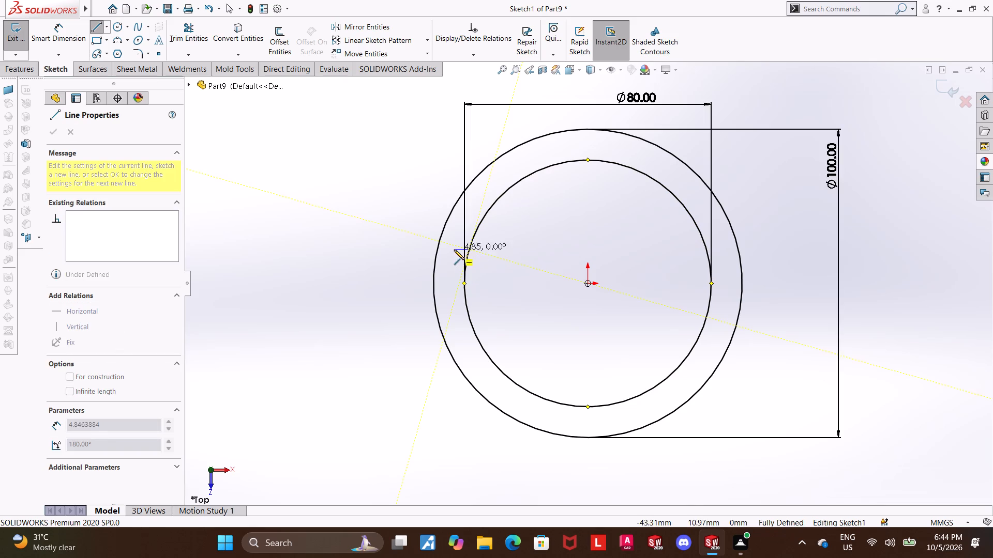
left_click(444, 251)
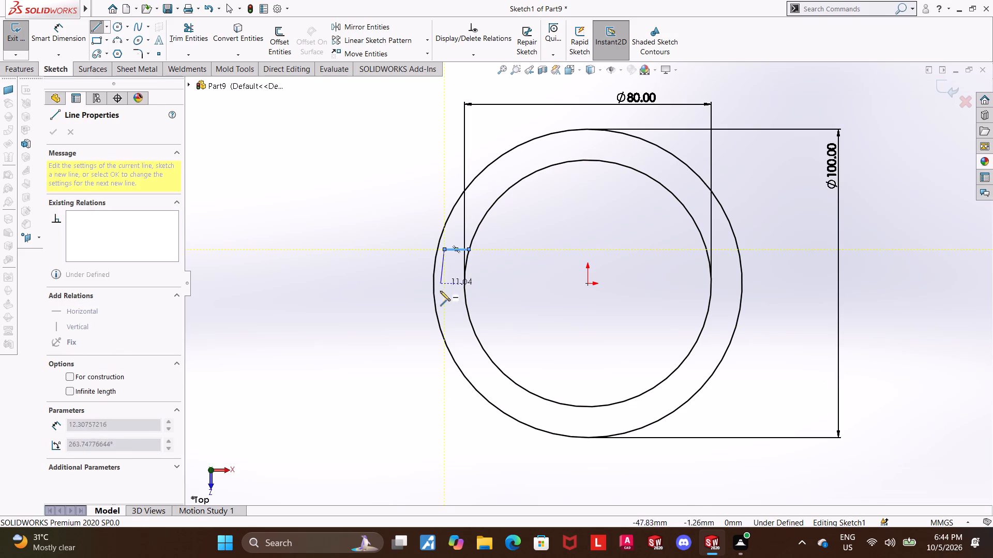
left_click(443, 313)
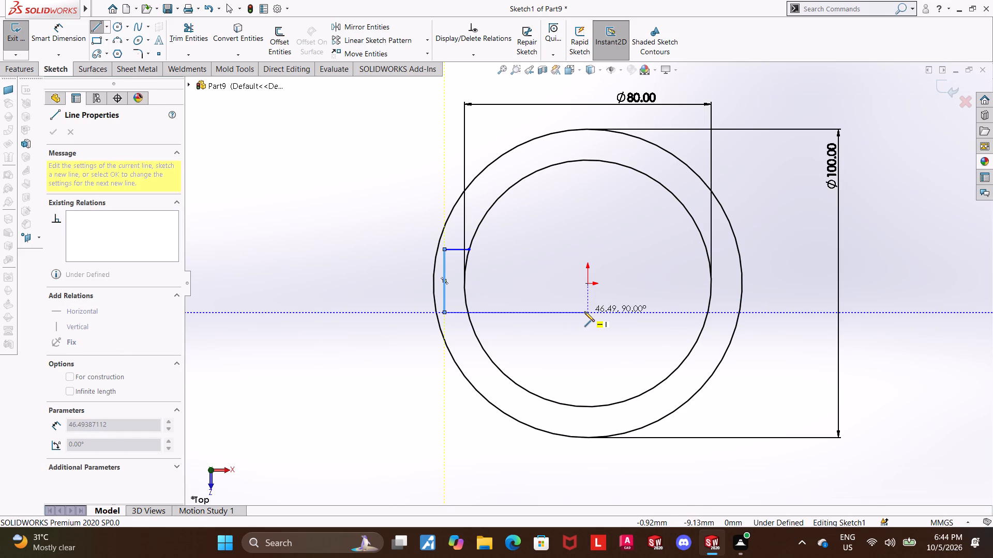
left_click(467, 312)
key("Escape")
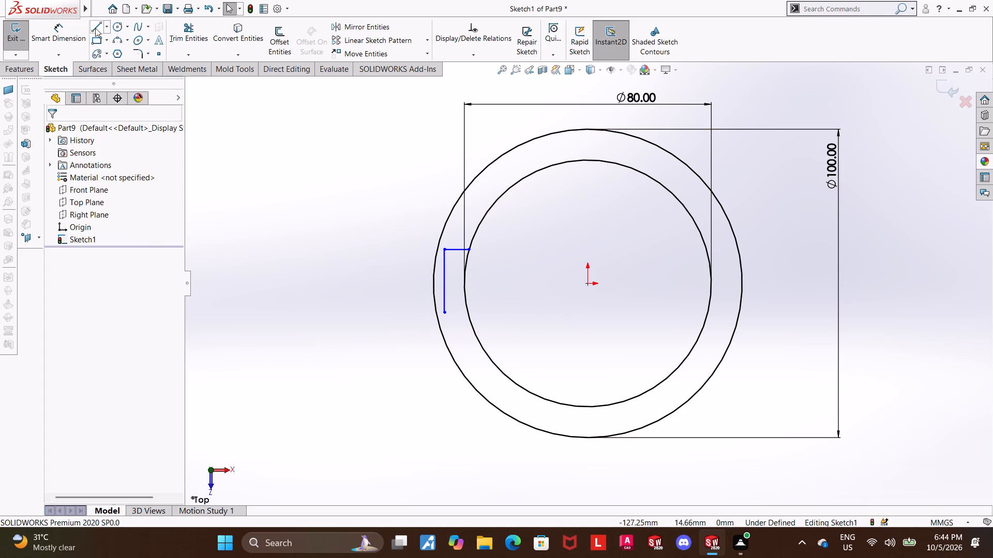
left_click(95, 25)
left_click(445, 313)
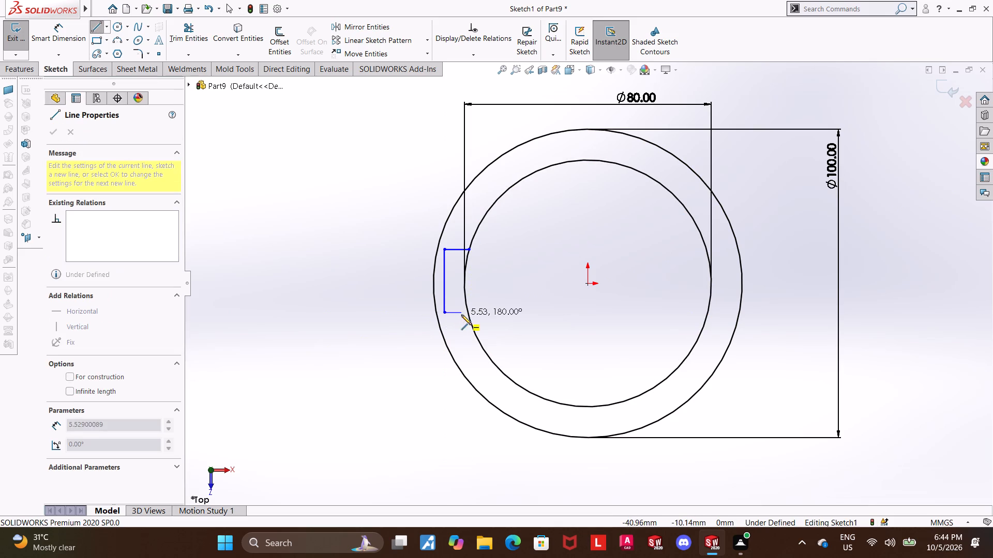
left_click(468, 315)
key("Escape")
key("Escape")
Dimension the notch's vertical line at 45 mm from the origin.
scroll(535, 324, "up", 3)
middle_click_drag(597, 388, 600, 281)
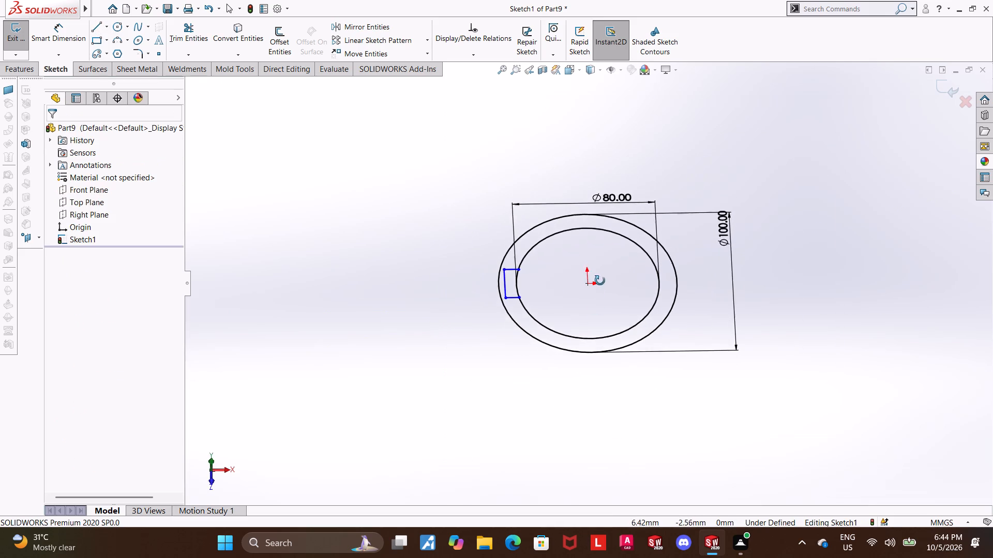
middle_click_drag(600, 281, 609, 219)
scroll(609, 219, "up", 1)
scroll(566, 281, "down", 3)
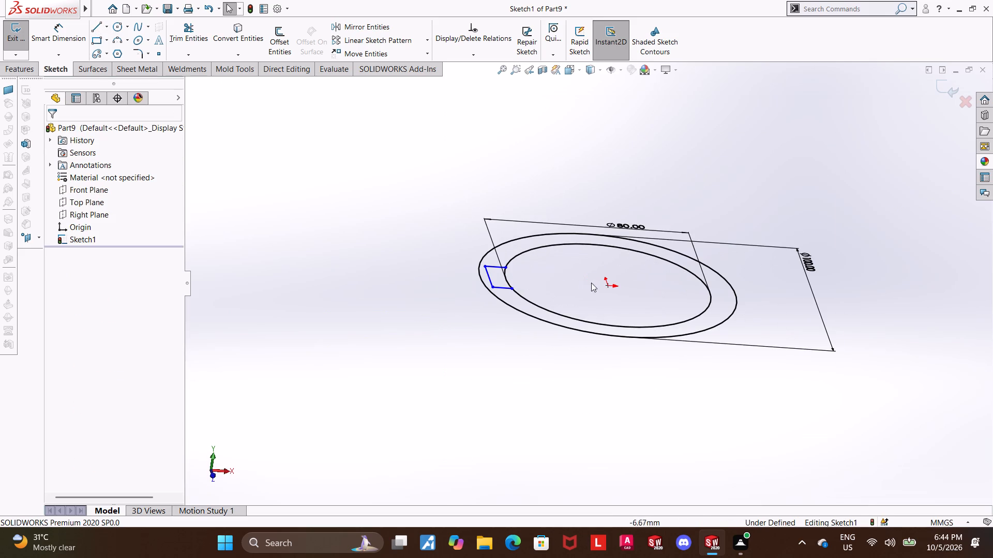
middle_click_drag(576, 289, 570, 292)
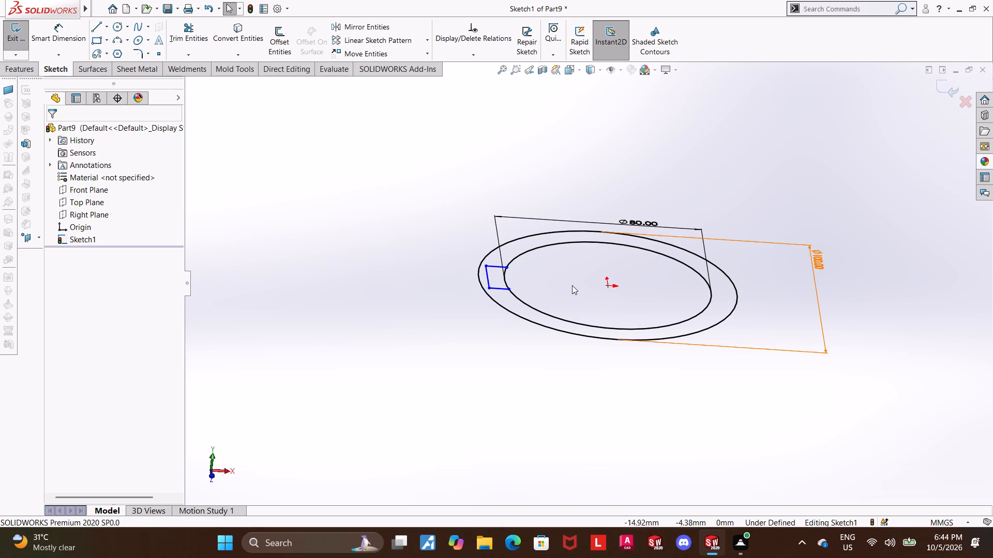
scroll(668, 260, "down", 2)
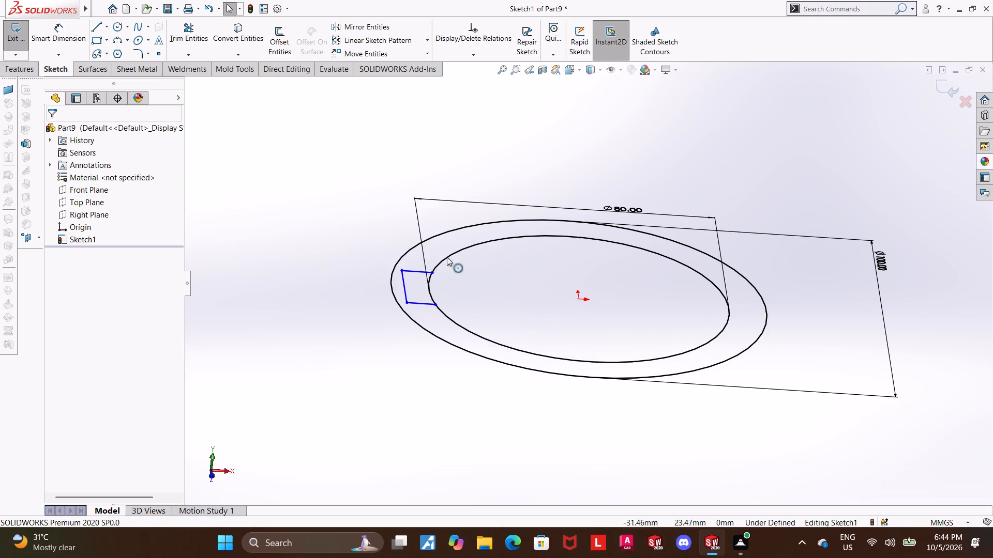
left_click(72, 36)
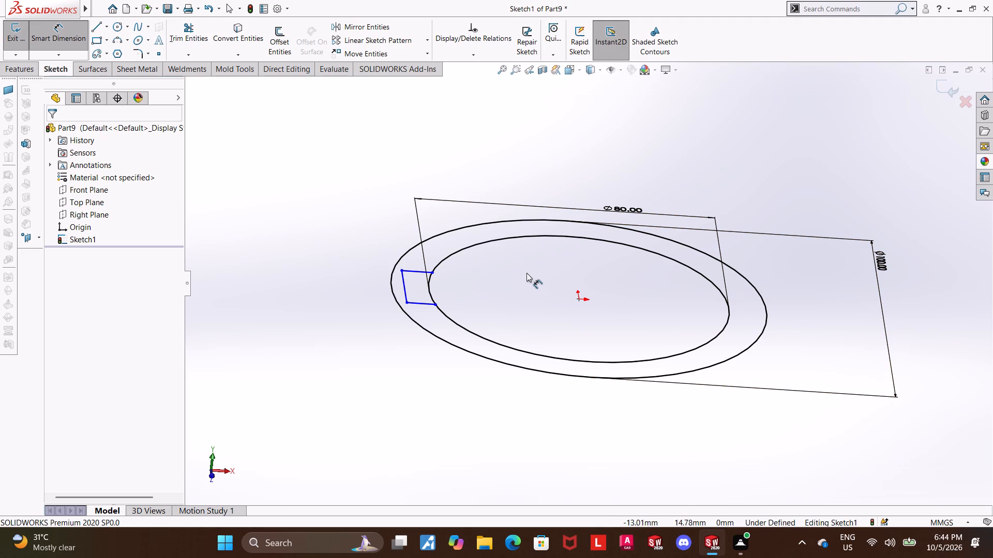
middle_click_drag(524, 268, 520, 299)
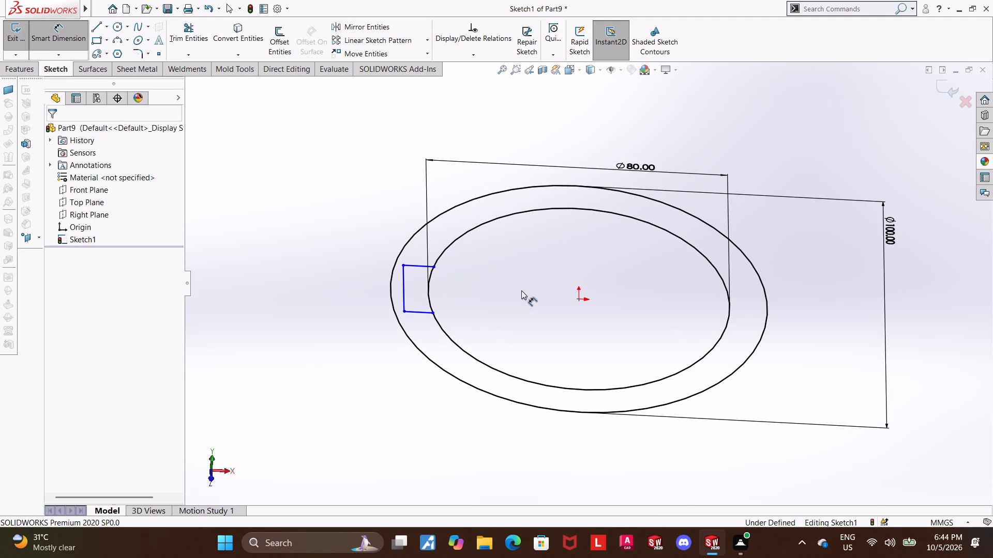
left_click(403, 278)
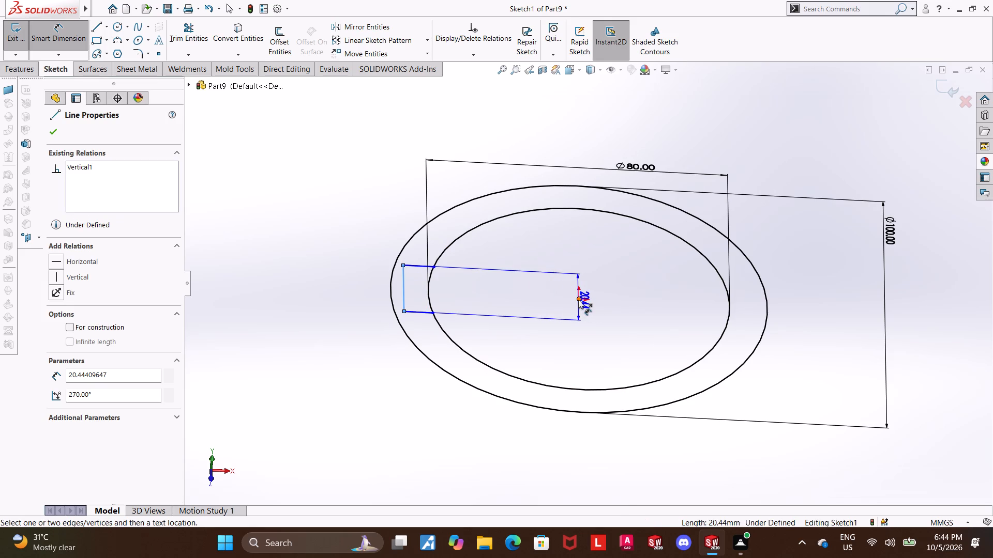
left_click(578, 300)
scroll(578, 300, "up", 3)
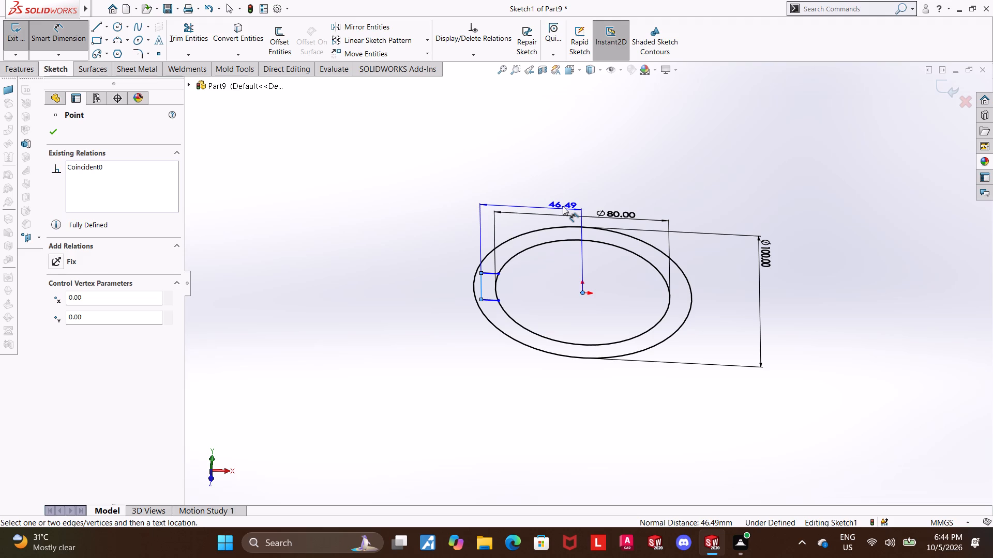
left_click(563, 206)
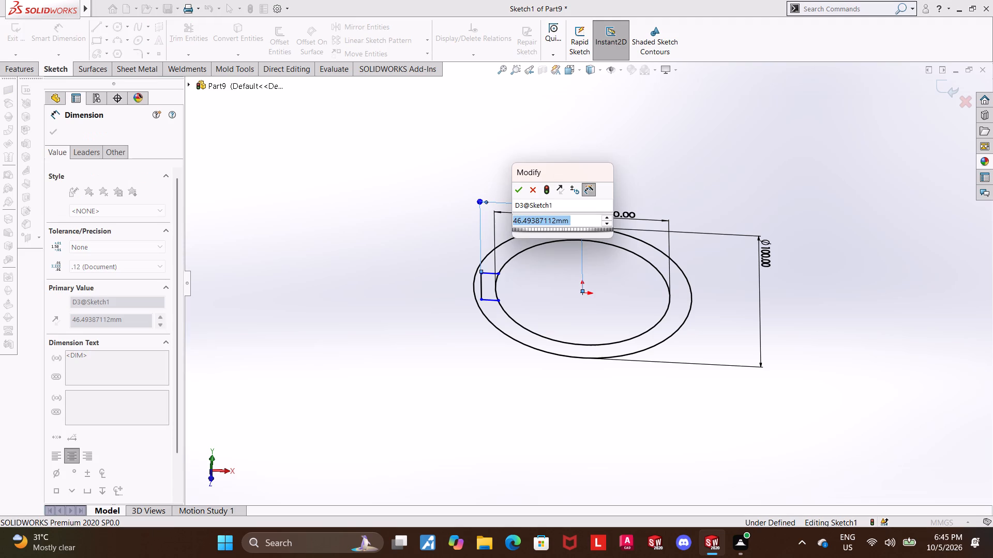
type("45")
key("Return")
key("Escape")
key("Escape")
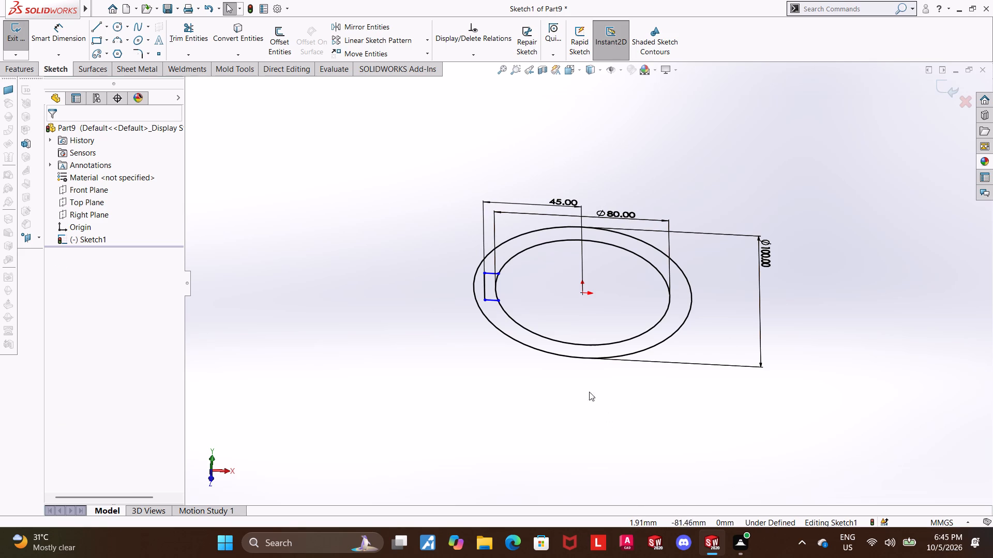
Trim away the part of the inner circle that spans the notch opening on the negative X side.
middle_click_drag(564, 249, 564, 269)
left_click(565, 66)
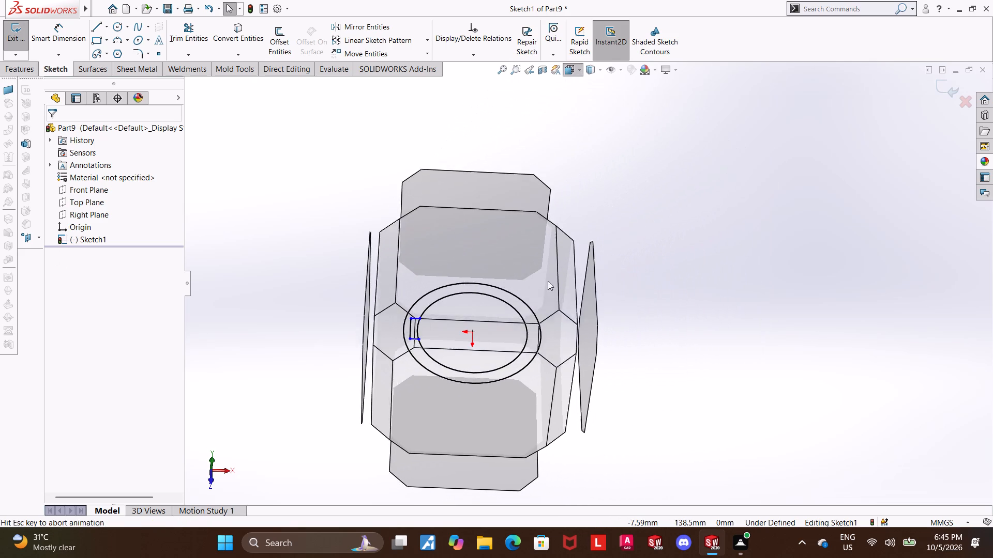
left_click(525, 281)
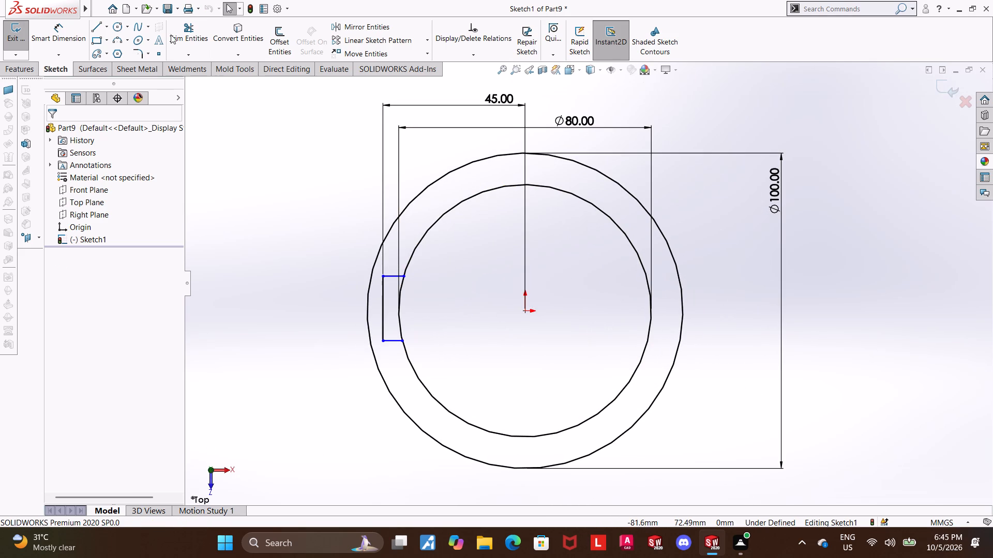
left_click(183, 34)
scroll(313, 222, "down", 2)
left_click_drag(472, 359, 458, 359)
key("Escape")
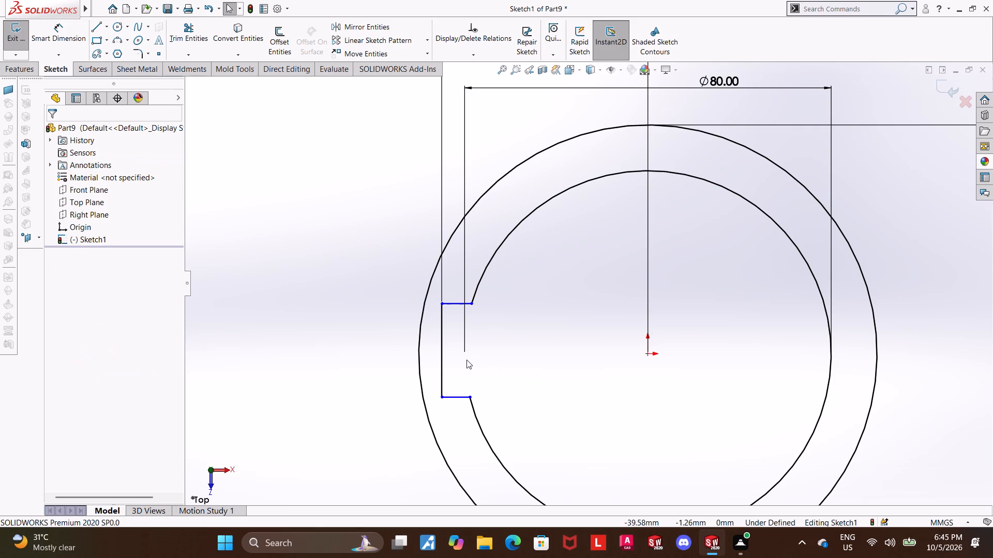
Dimension the notch's vertical line to a length of 20 mm.
double_click(58, 21)
left_click(442, 342)
left_click(350, 346)
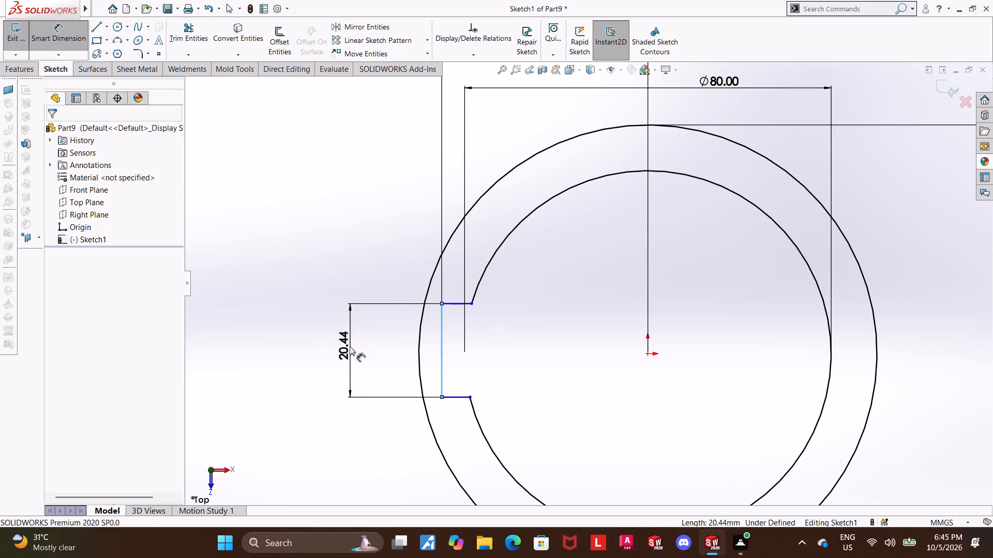
type("20")
key("Return")
key("Escape")
key("Escape")
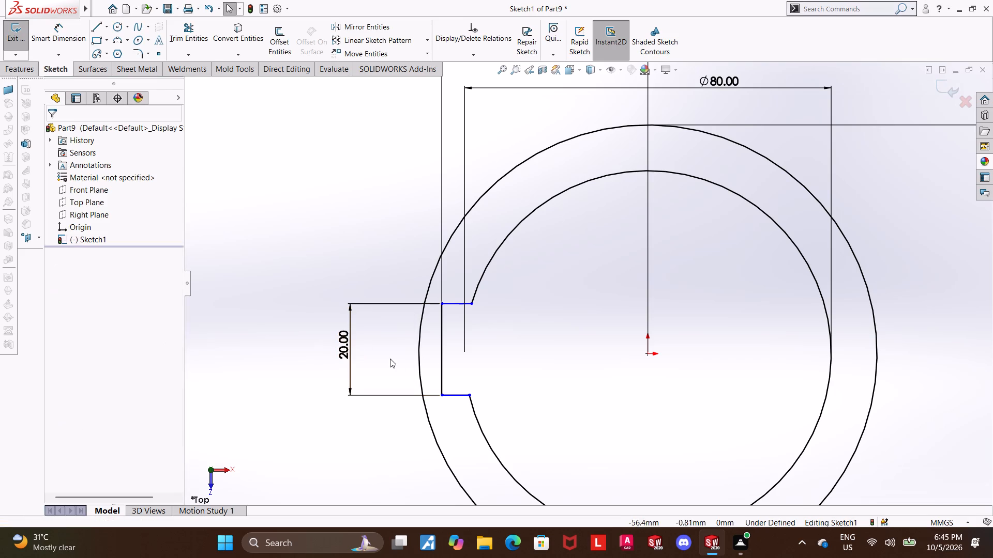
Add a horizontal relation between the midpoint of the notch's vertical line and the origin.
left_click(443, 350)
left_click(648, 357, "ctrl")
left_click(646, 392)
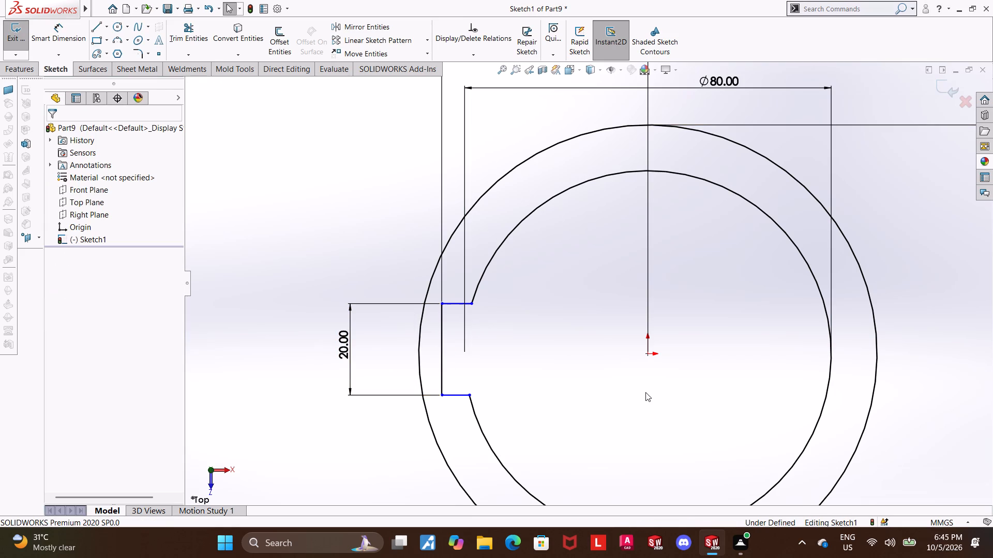
left_click(649, 355)
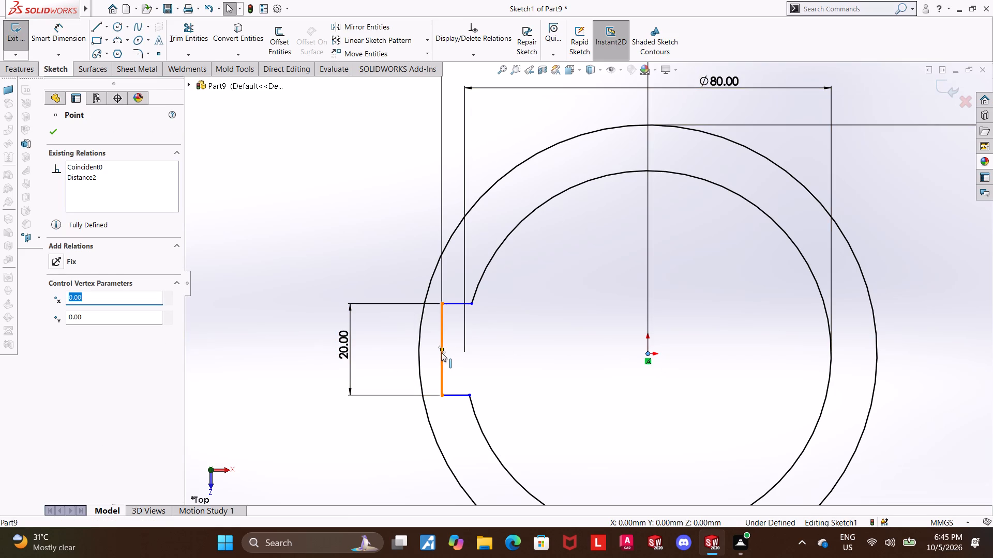
left_click(441, 351, "ctrl")
left_click(56, 316)
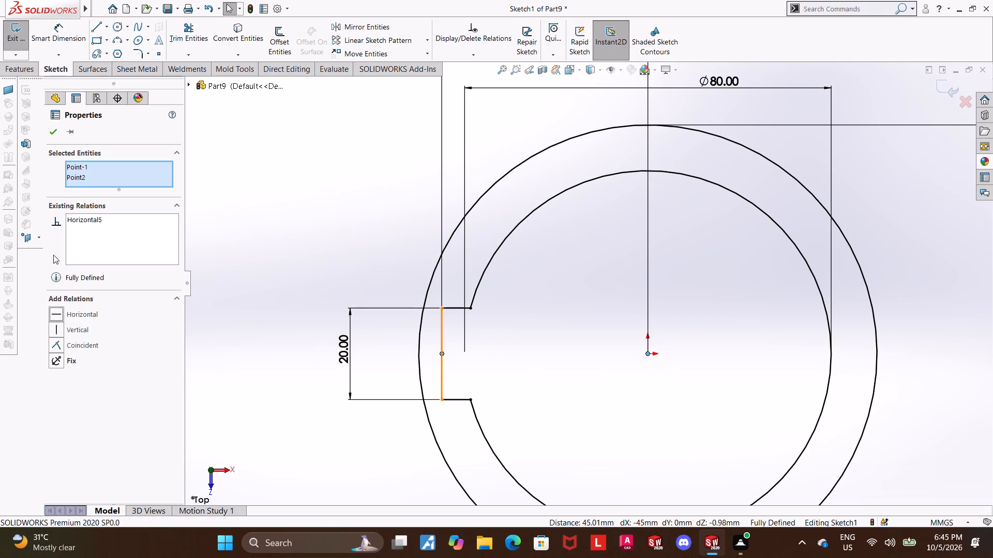
left_click(54, 133)
left_click(385, 212)
scroll(384, 216, "up", 5)
left_click(947, 293)
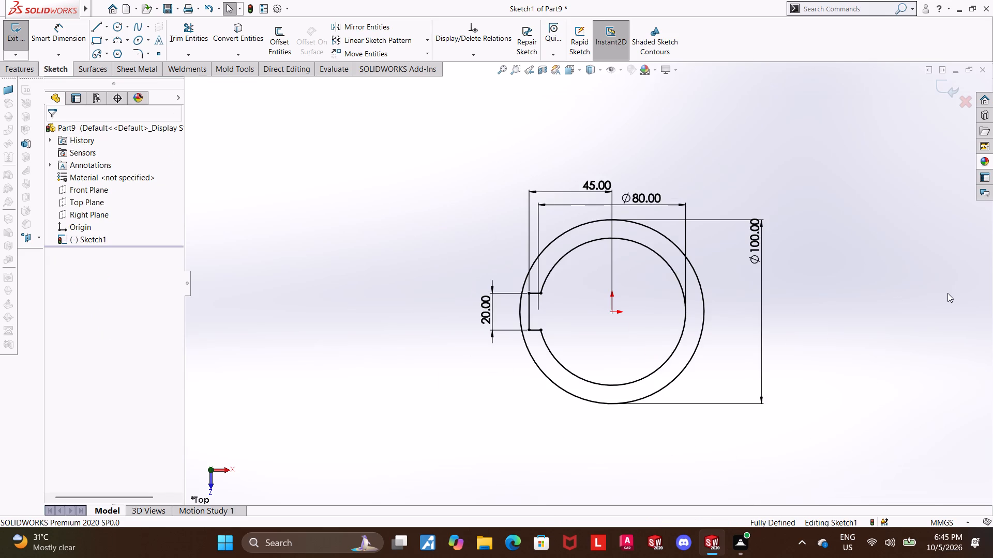
Sketch a vertical centerline about 20 mm long from the origin toward the bottom of the ring.
scroll(621, 249, "down", 2)
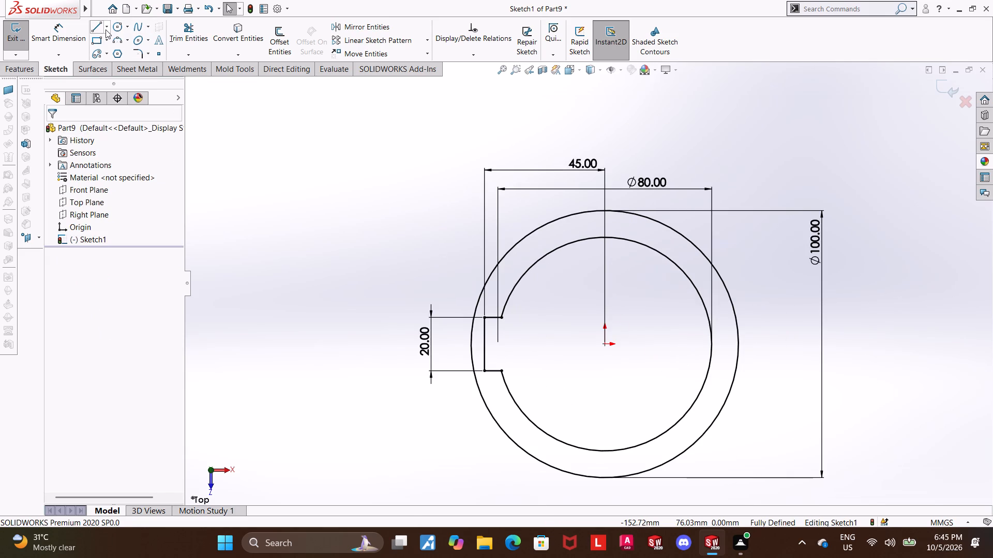
left_click(106, 27)
left_click(108, 52)
left_click(605, 344)
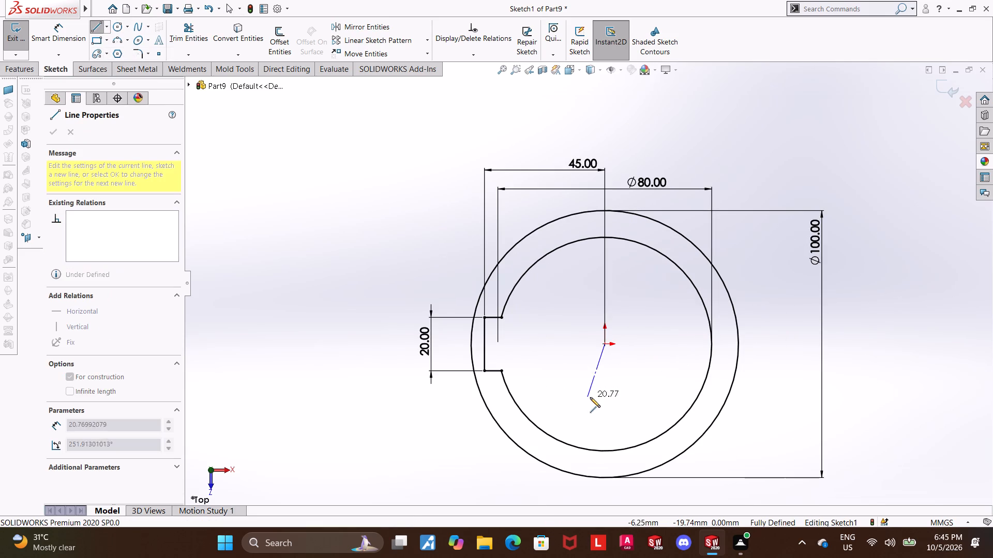
left_click(607, 398)
key("Escape")
key("Escape")
key("Escape")
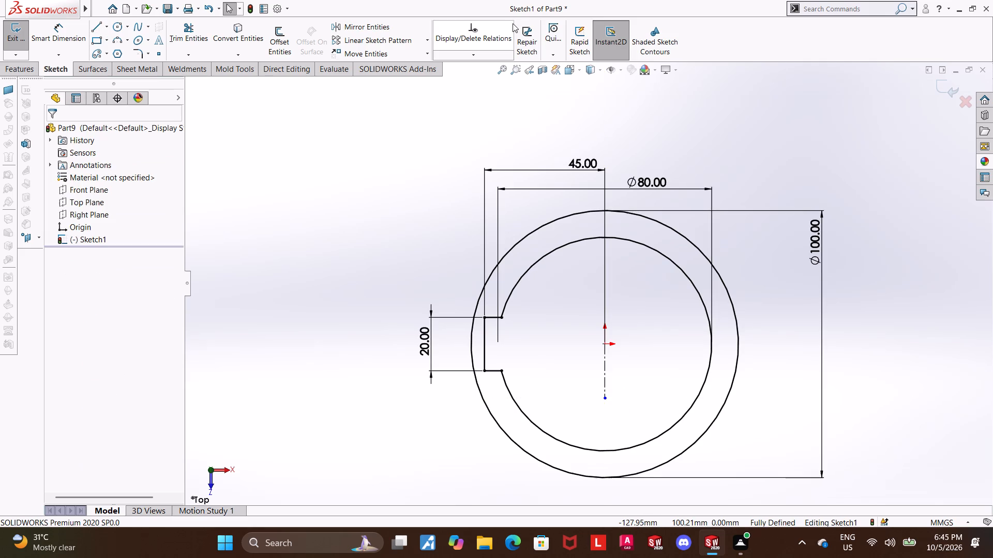
Mirror the three notch lines about the vertical centerline, keeping the originals.
left_click(339, 28)
left_click(489, 319)
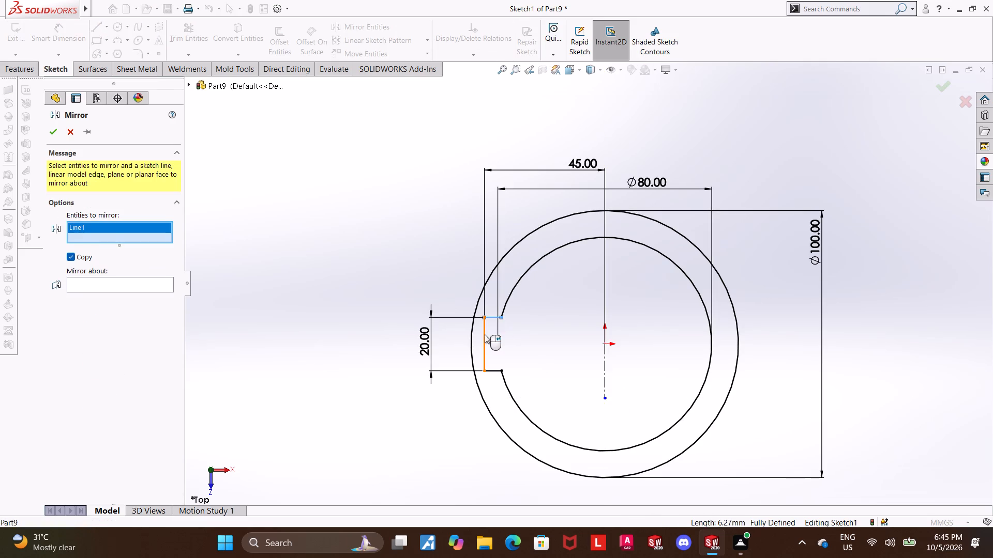
left_click(485, 334)
left_click(493, 368)
left_click(86, 309)
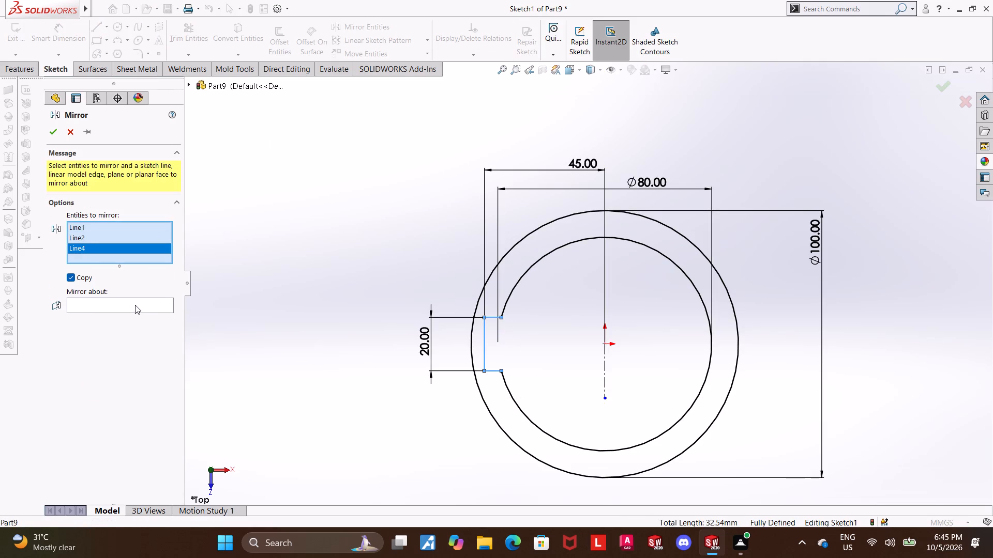
left_click(135, 305)
left_click(606, 355)
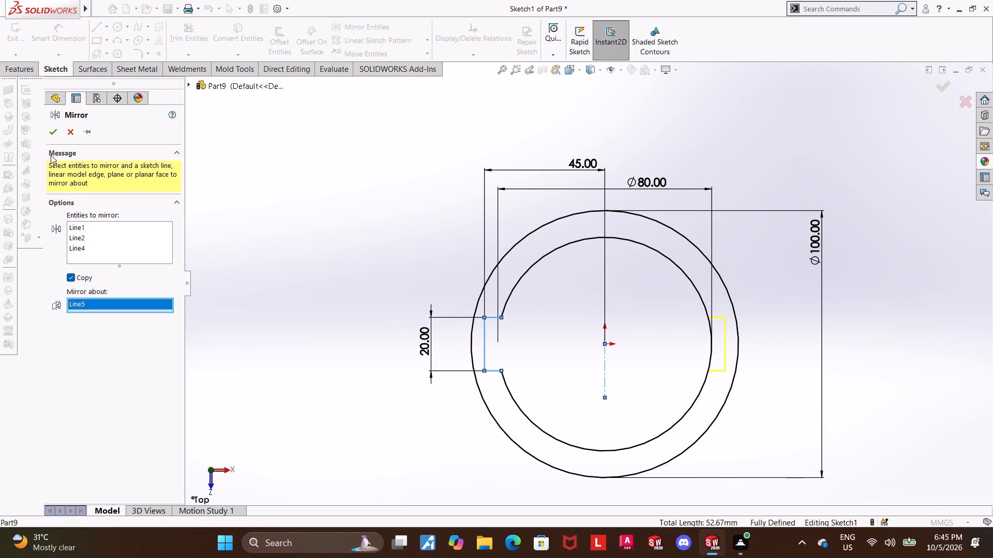
left_click(52, 138)
Trim away the part of the inner circle that spans the mirrored notch on the positive X side.
left_click(192, 34)
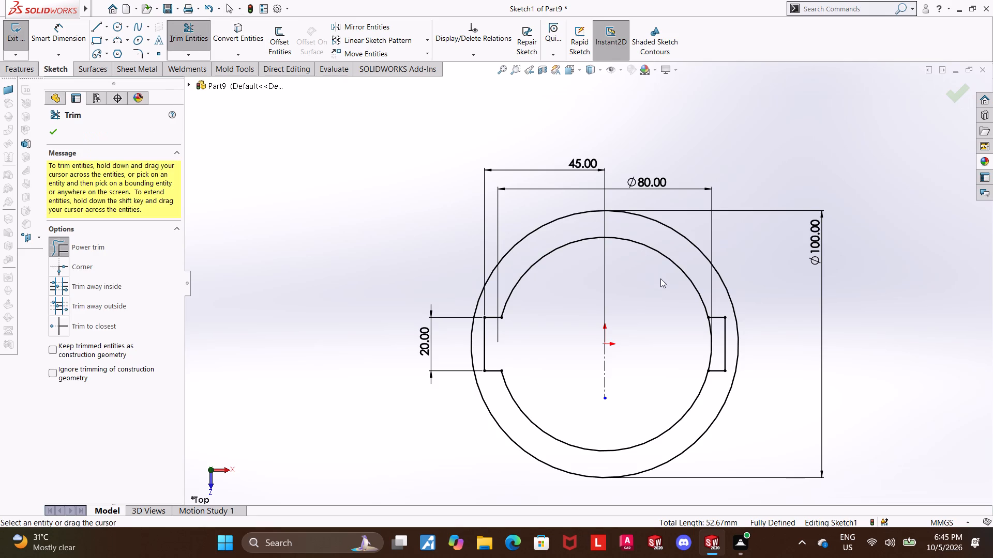
scroll(660, 286, "down", 2)
left_click_drag(732, 368, 712, 365)
key("Escape")
key("Escape")
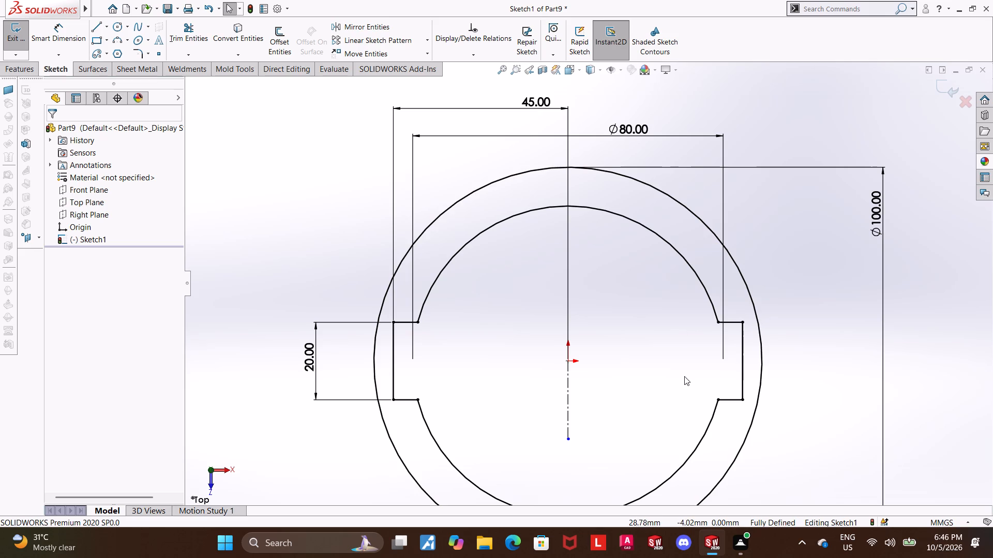
scroll(674, 379, "up", 1)
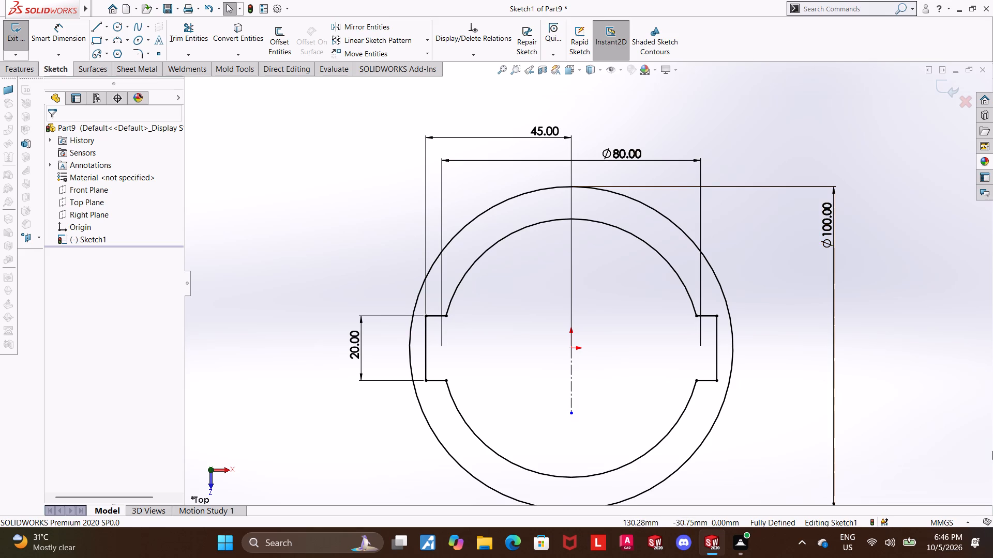
scroll(957, 443, "up", 1)
scroll(909, 416, "up", 2)
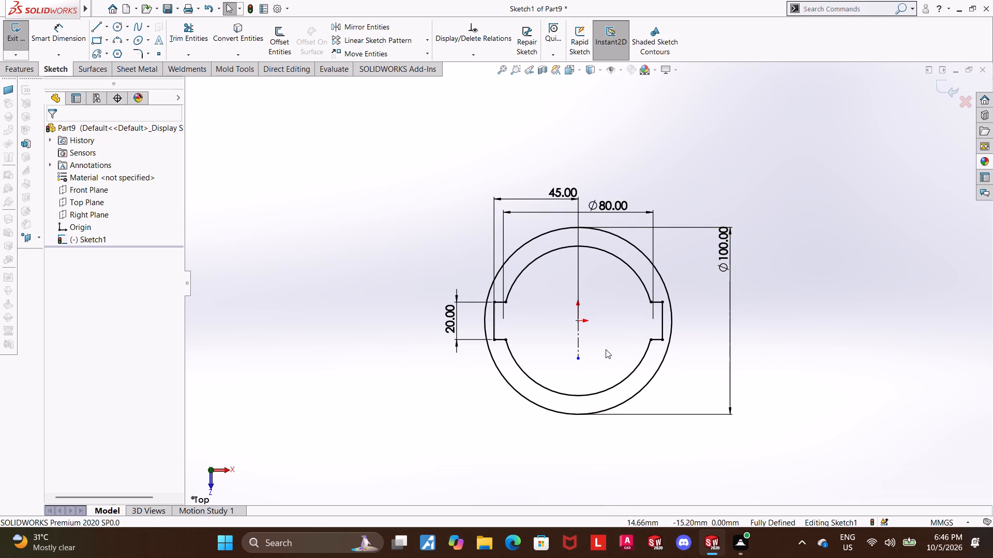
Add a horizontal relation between the midpoint of the mirrored notch's vertical line and the origin.
key("Escape")
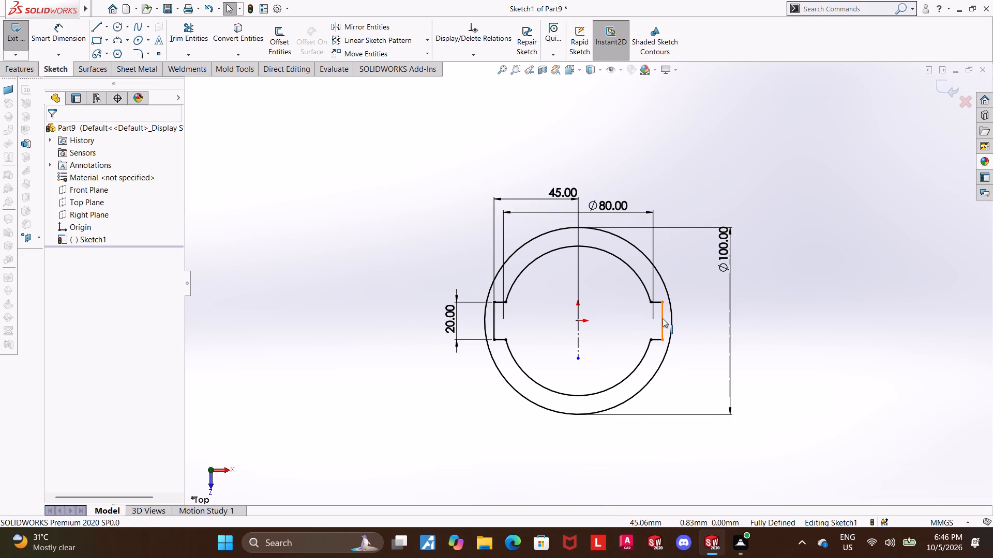
left_click(662, 321)
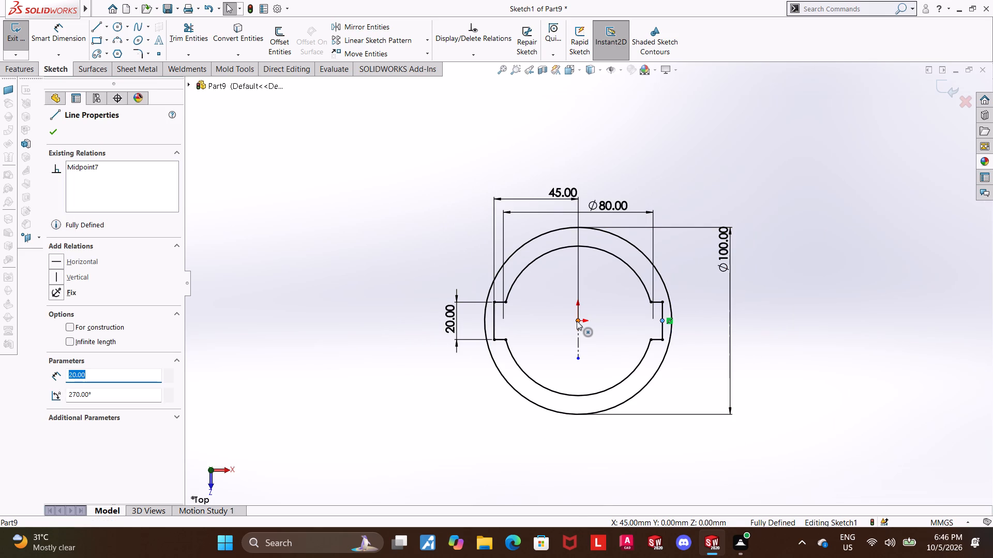
left_click(577, 321, "ctrl")
left_click(55, 313)
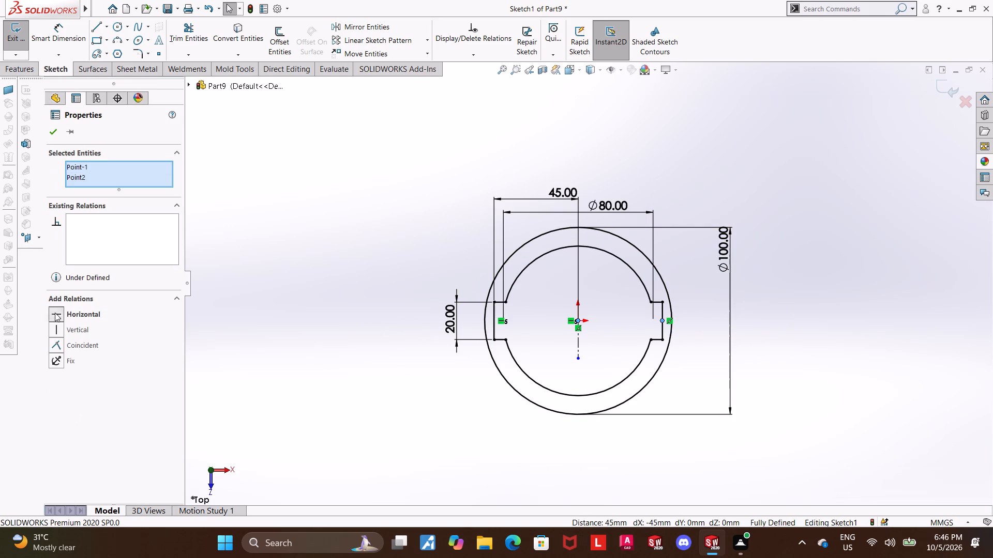
left_click(55, 131)
left_click(254, 269)
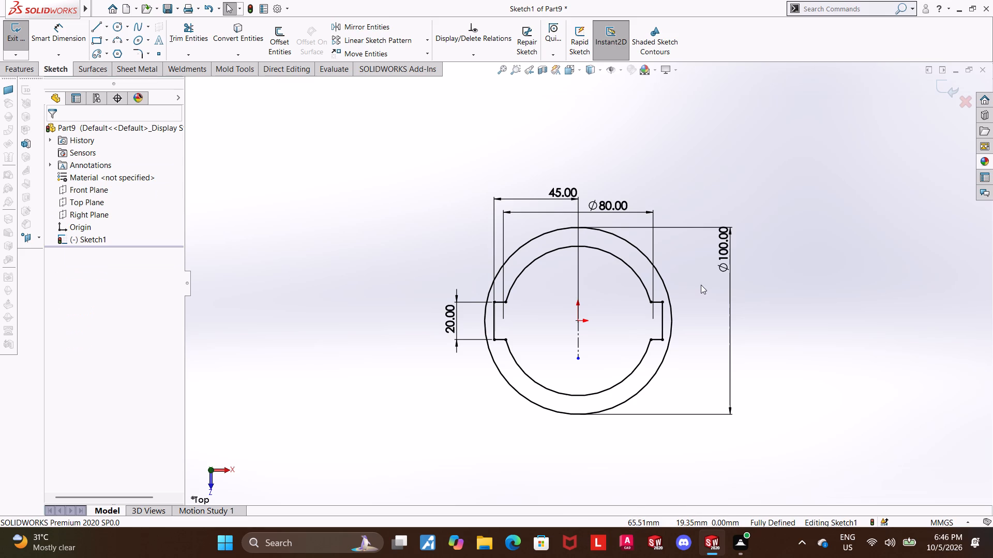
Exit the sketch of the double-notched ring profile.
scroll(801, 254, "up", 1)
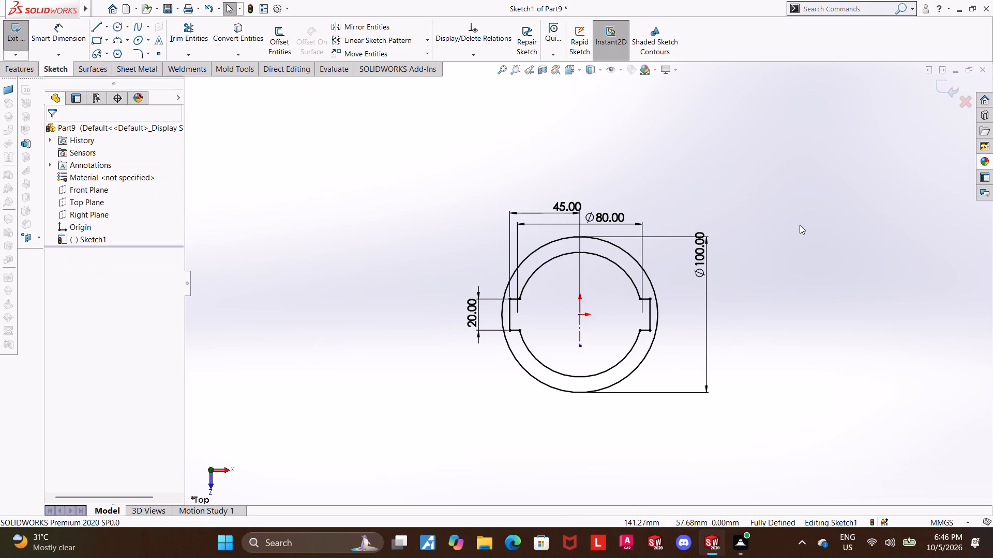
middle_click_drag(807, 259, 821, 152)
left_click(945, 87)
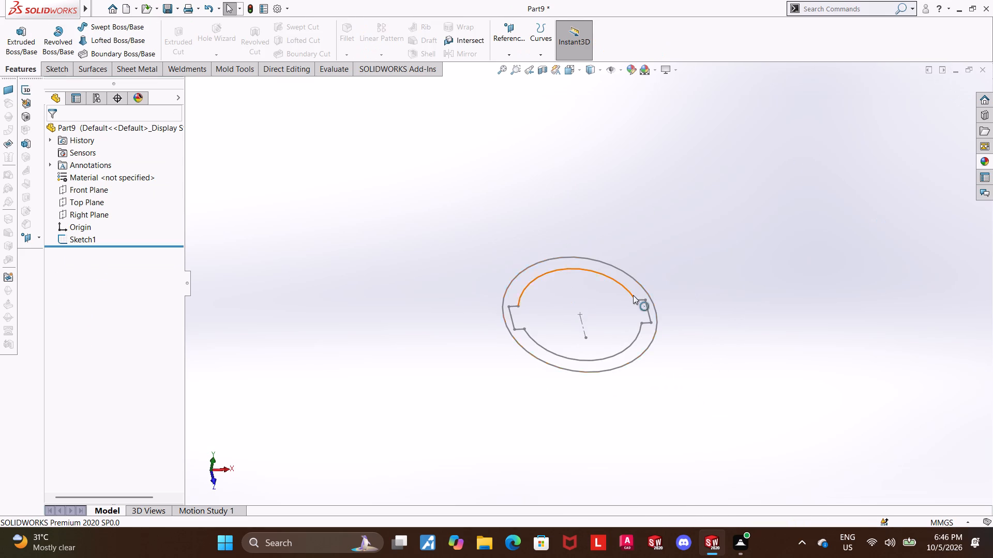
Extrude the notched ring sketch as a blind boss with a depth of 80 mm.
scroll(633, 295, "down", 1)
left_click(74, 239)
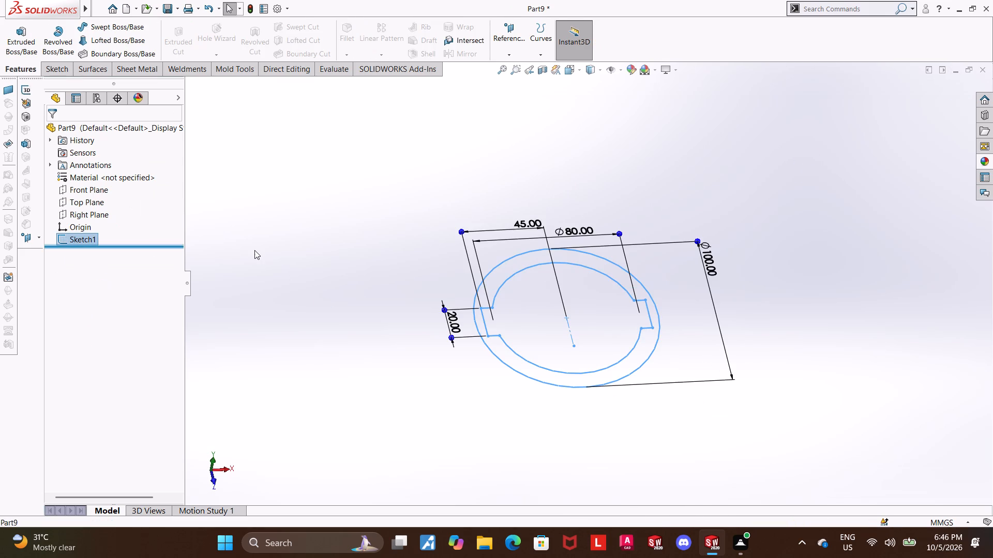
left_click(304, 249)
left_click(33, 46)
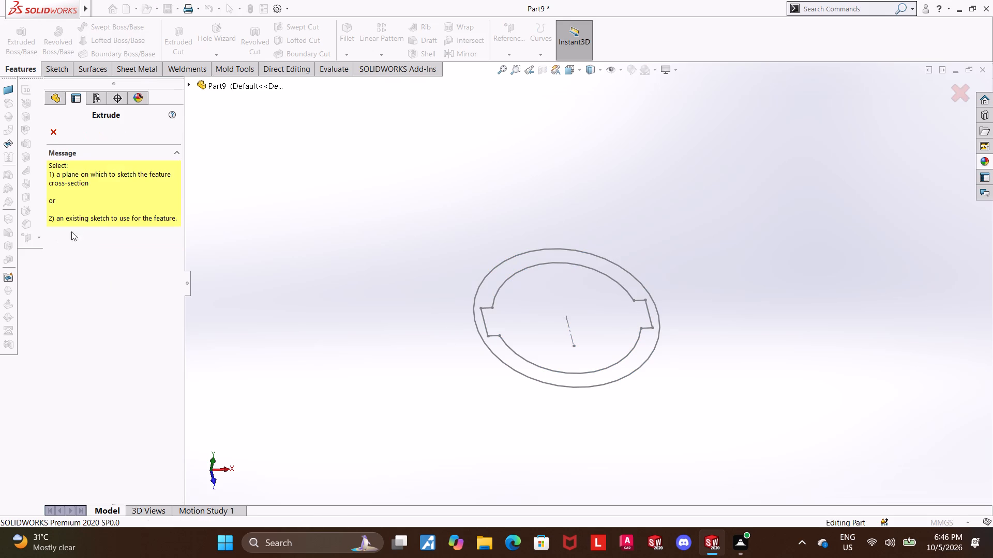
left_click(187, 86)
left_click(216, 199)
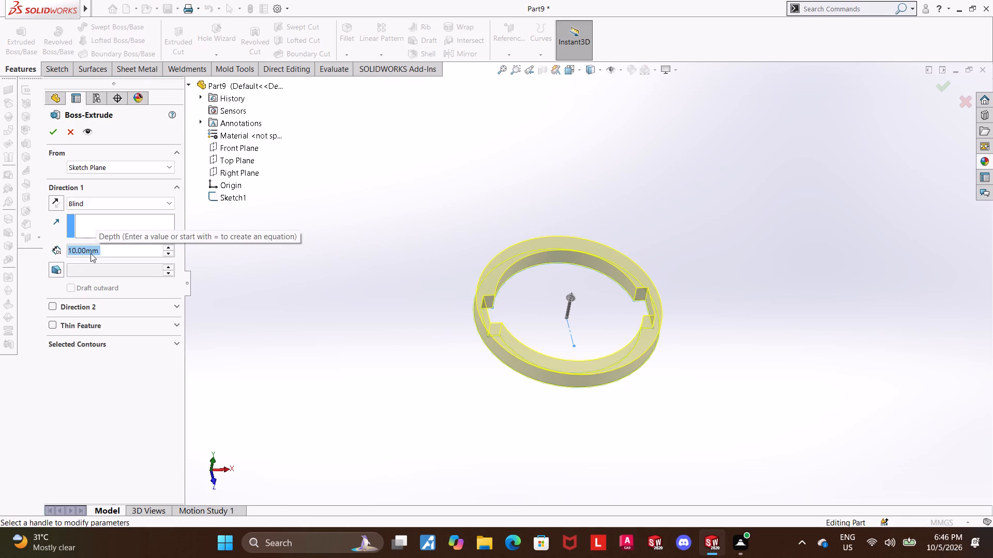
type("80")
key("Return")
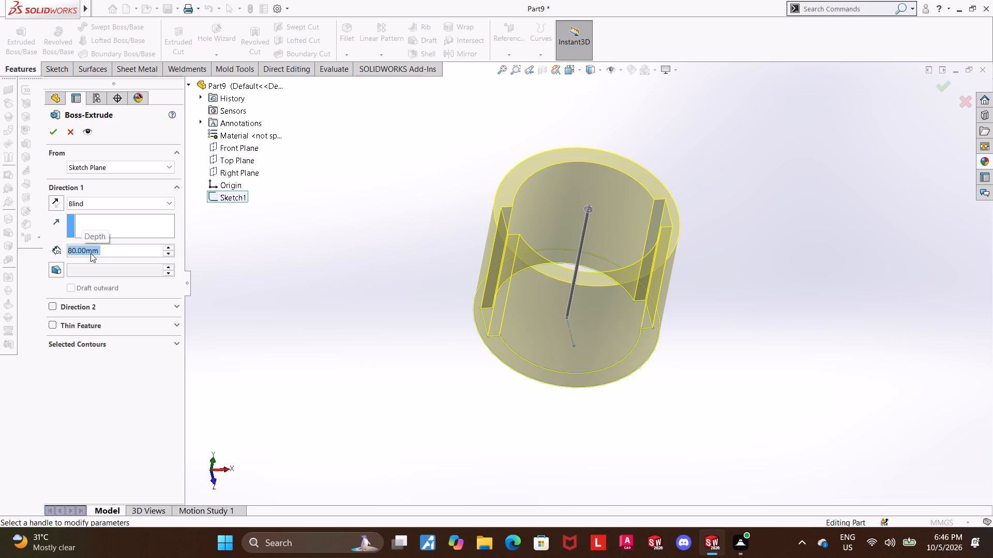
left_click(50, 132)
left_click(288, 363)
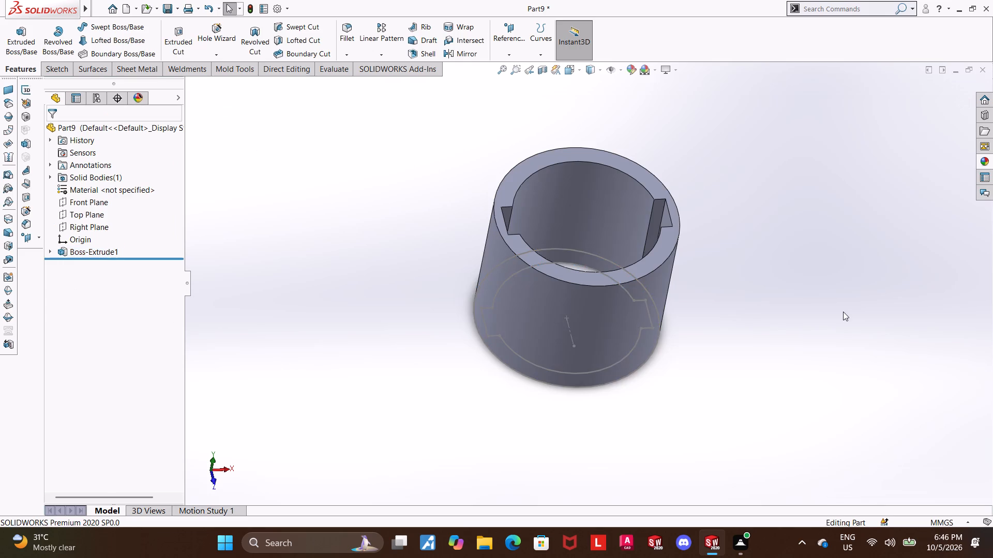
Hide the profile sketch belonging to the ring's boss extrusion.
middle_click_drag(838, 312, 835, 272)
scroll(612, 196, "down", 2)
left_click(904, 304)
middle_click_drag(804, 340, 790, 353)
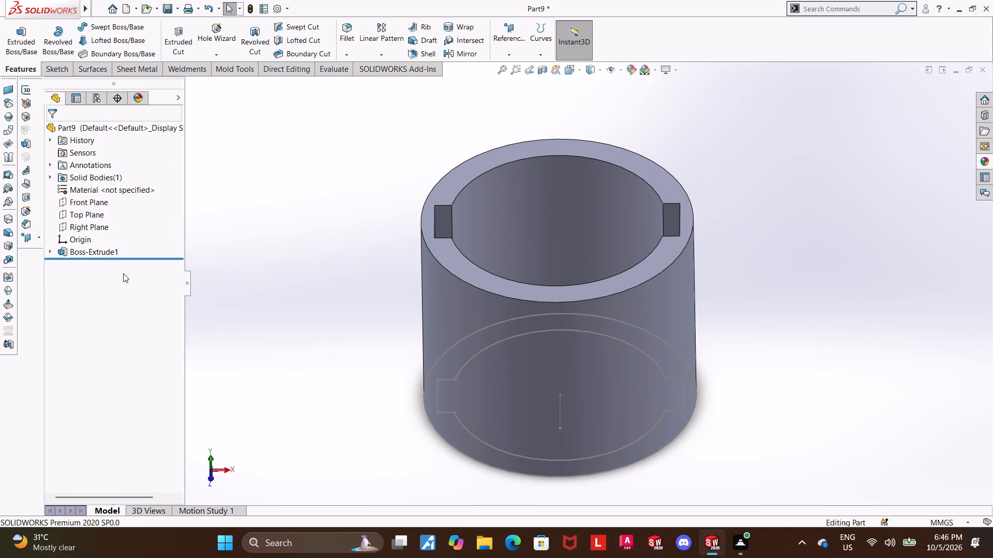
left_click(50, 252)
left_click(88, 269)
left_click(88, 262)
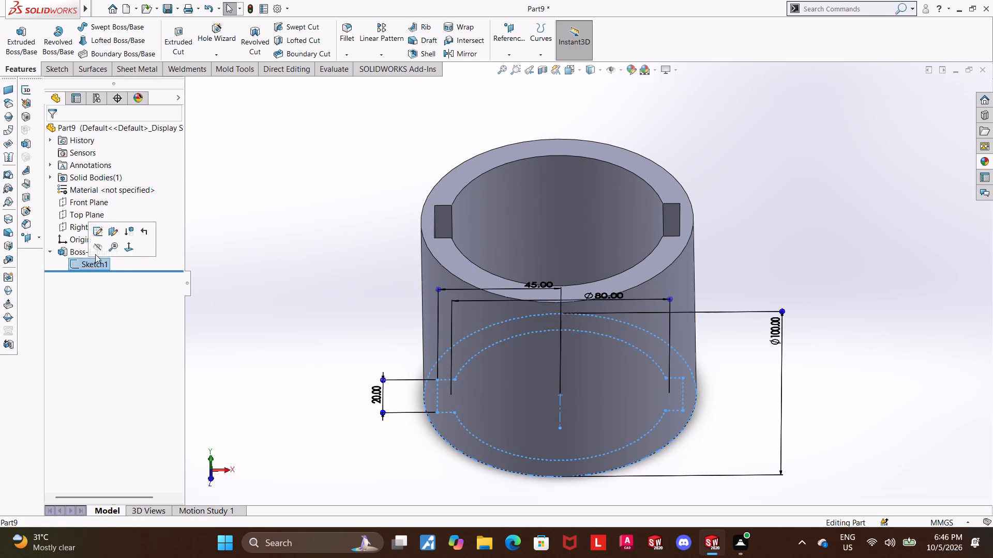
left_click(99, 246)
left_click(287, 259)
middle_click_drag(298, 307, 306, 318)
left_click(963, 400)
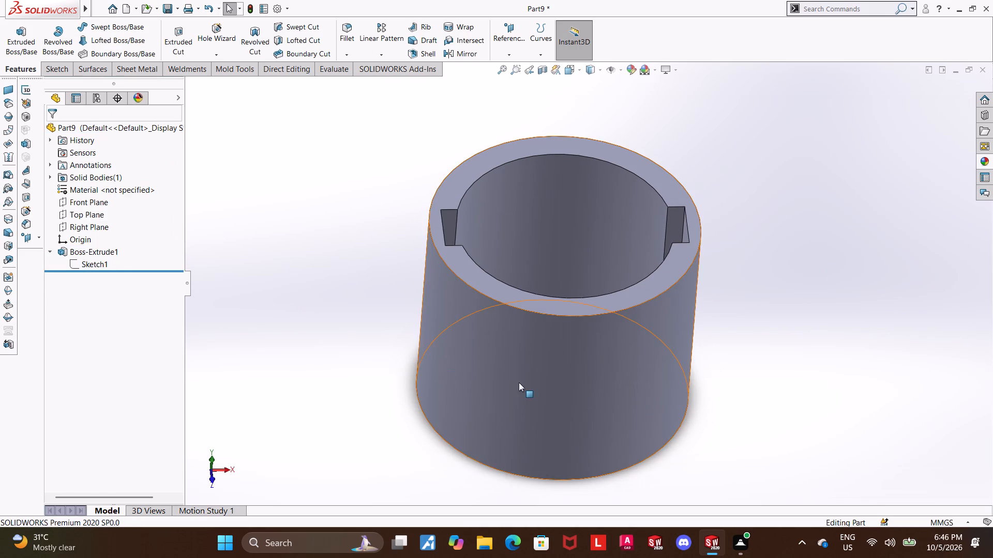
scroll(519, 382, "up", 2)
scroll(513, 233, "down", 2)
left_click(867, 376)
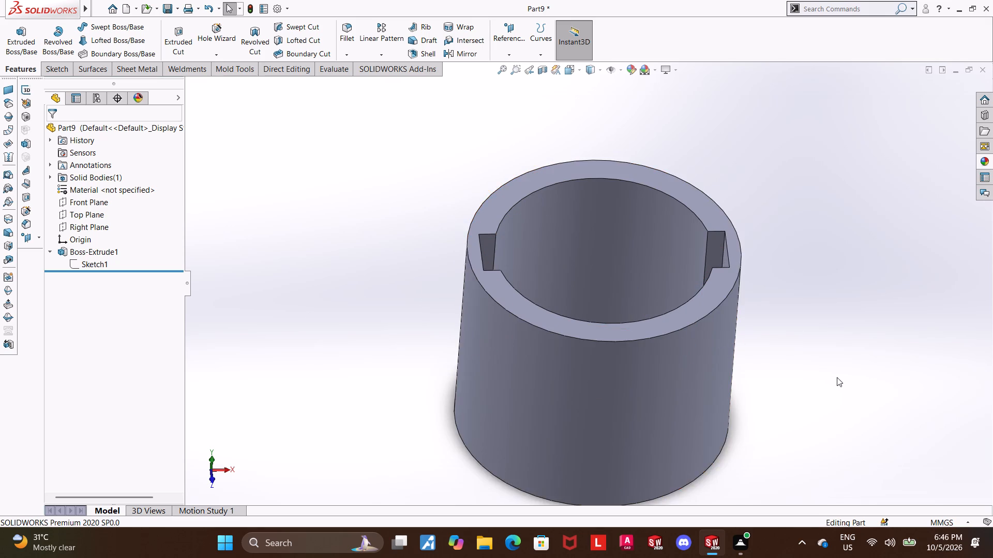
Start a new sketch on the ring's bottom annular face and view it face-on.
scroll(836, 377, "up", 2)
middle_click_drag(809, 372, 820, 399)
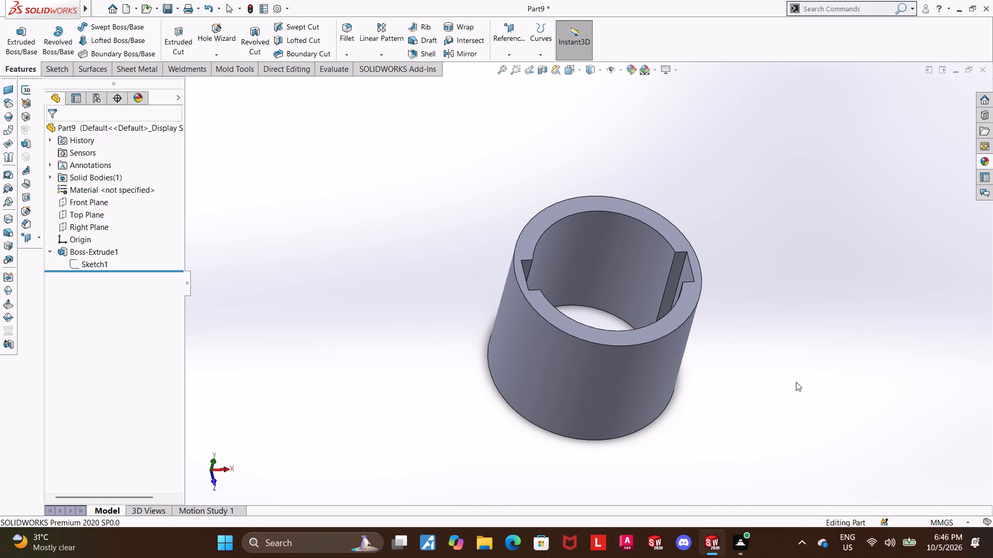
middle_click_drag(796, 382, 772, 311)
middle_click_drag(733, 320, 733, 307)
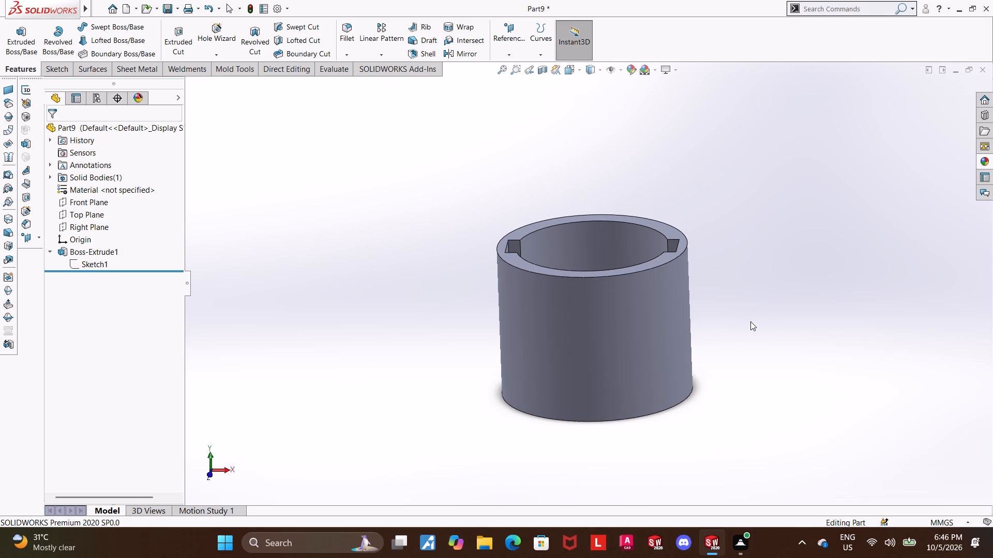
middle_click_drag(759, 329, 756, 395)
middle_click_drag(742, 382, 750, 407)
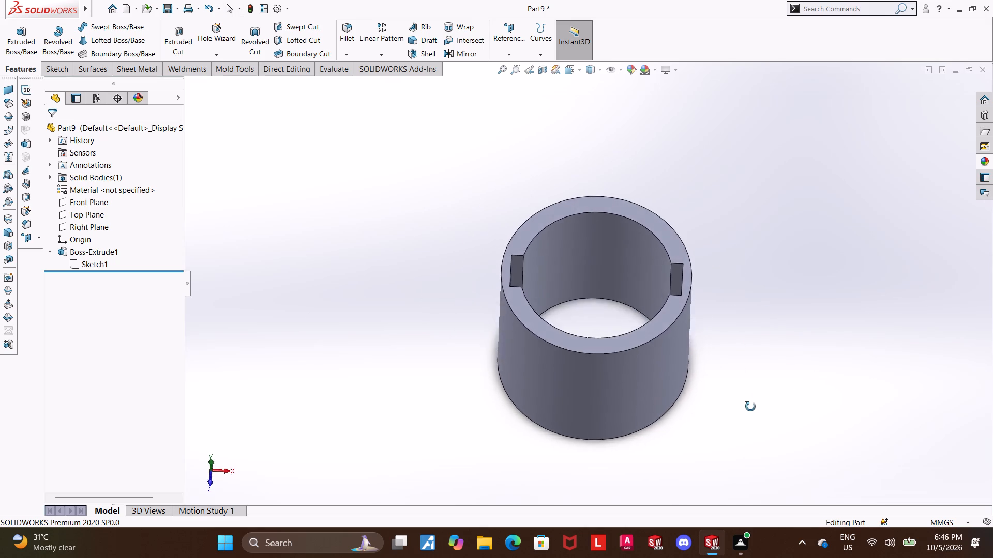
middle_click_drag(750, 407, 735, 159)
middle_click_drag(729, 333, 733, 282)
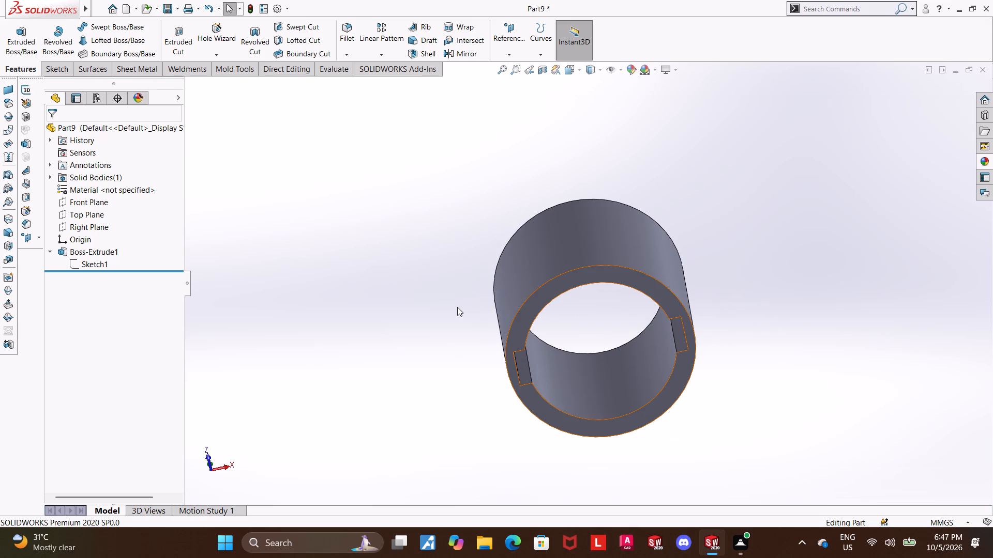
left_click(544, 297)
left_click(593, 268)
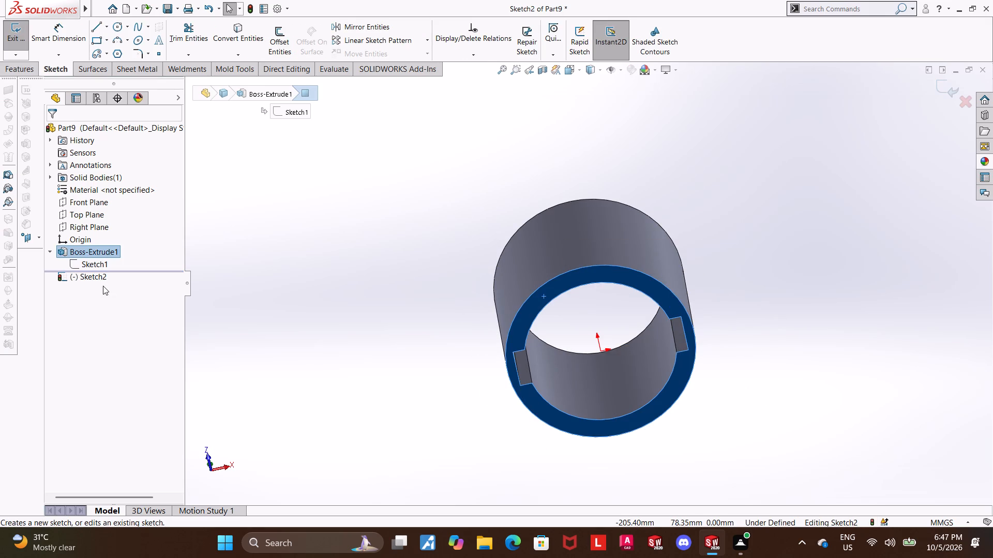
left_click(99, 283)
left_click(96, 271)
left_click(124, 258)
scroll(372, 317, "up", 1)
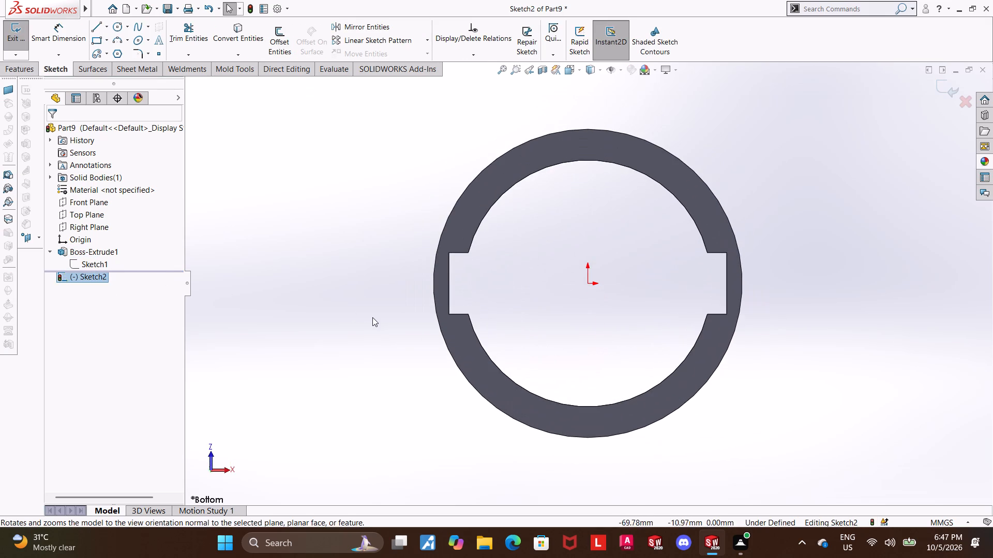
Sketch a center rectangle from the origin, about 233 mm wide and 139 mm high, enclosing the ring.
left_click(107, 38)
left_click(106, 67)
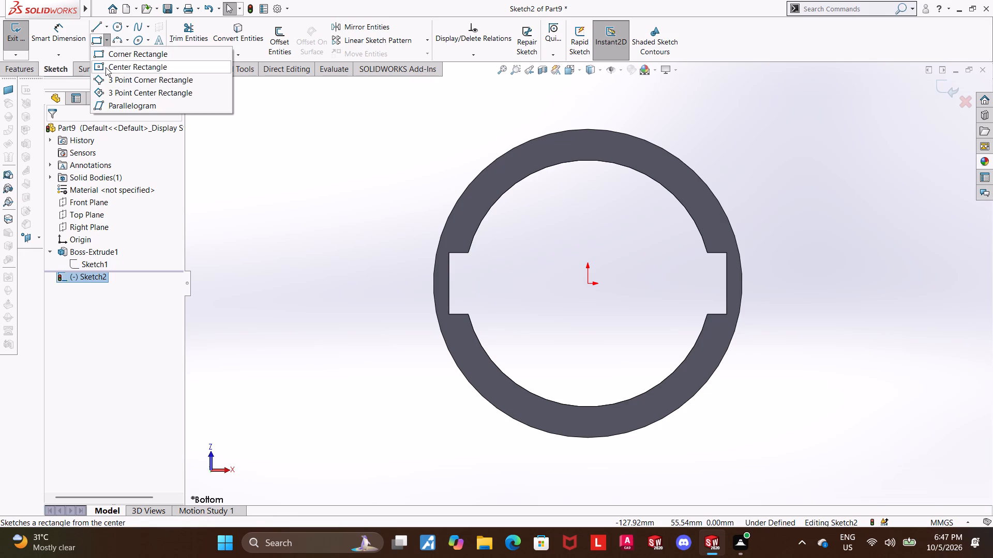
left_click(591, 286)
scroll(608, 282, "up", 4)
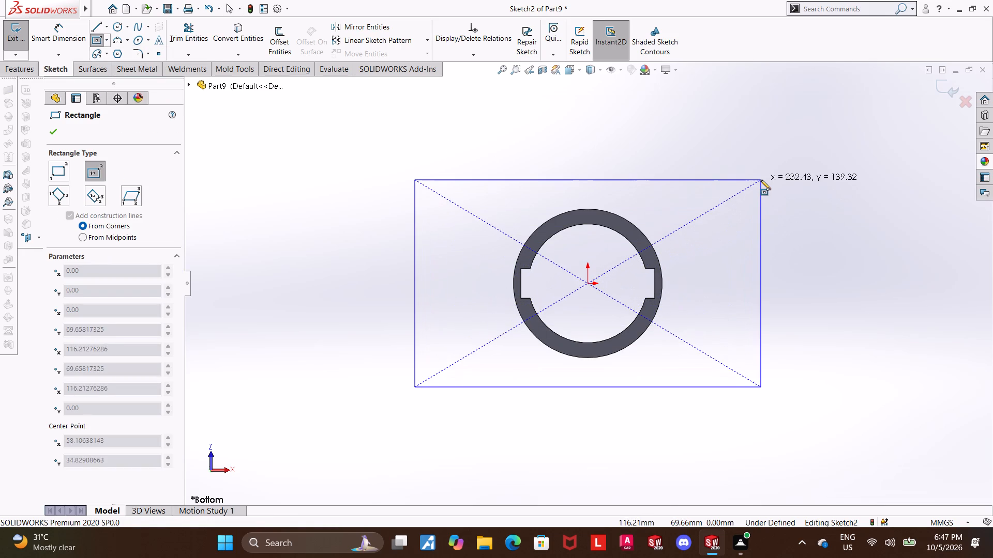
left_click(761, 180)
key("Escape")
key("Escape")
key("Escape")
Dimension the rectangle's vertical side to 80 mm.
left_click(29, 29)
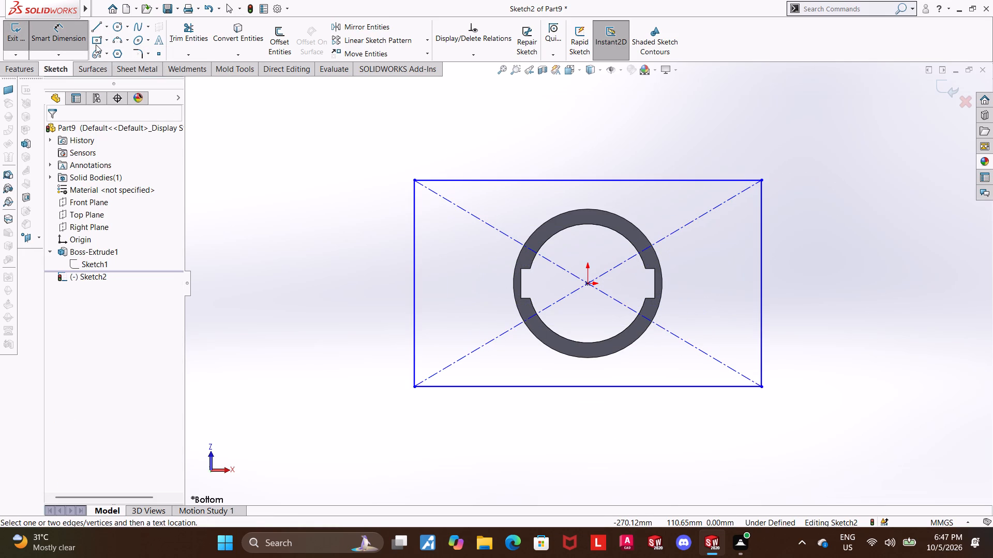
left_click(762, 257)
left_click(826, 259)
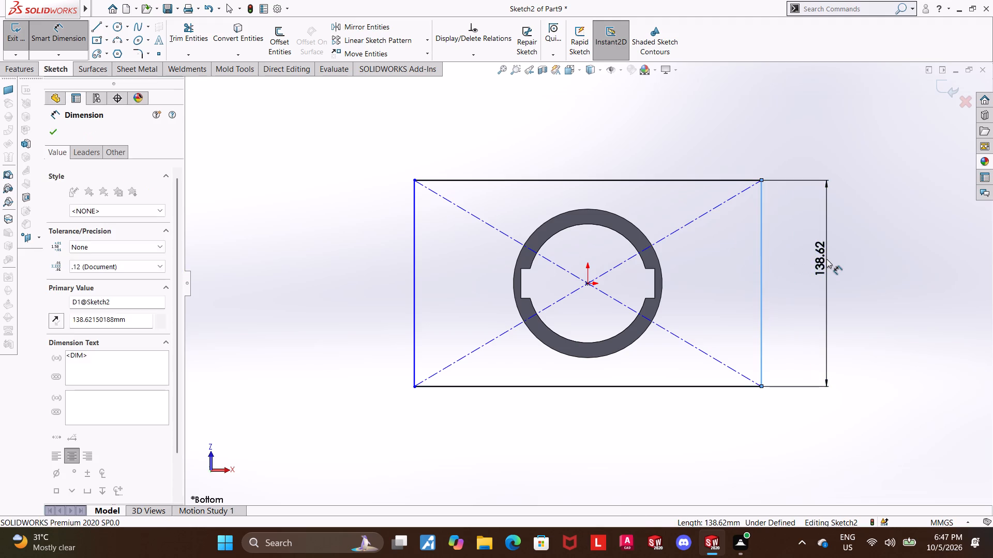
type("80")
key("Return")
key("Escape")
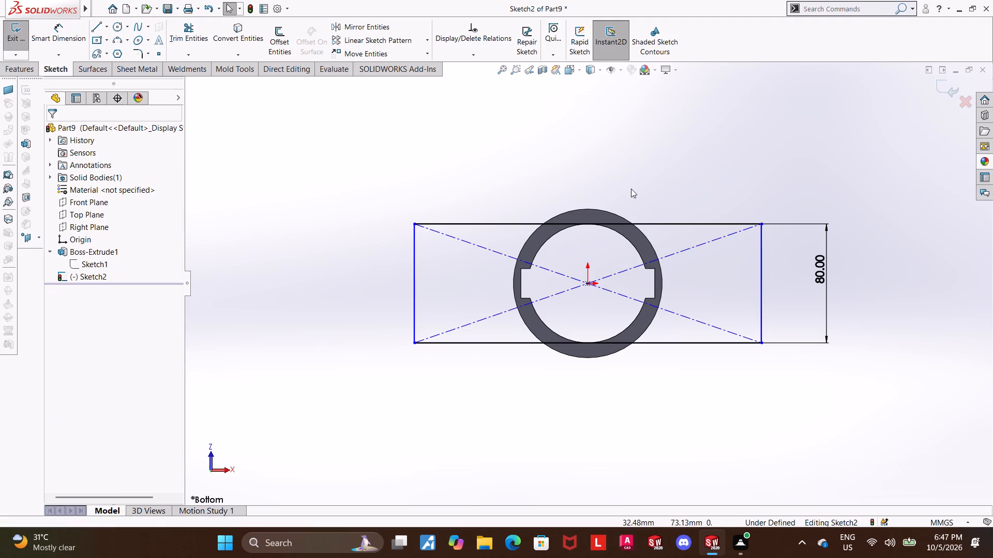
key("Escape")
key("Escape")
key("Escape")
key("Escape")
Dimension the rectangle's upper horizontal side to 140 mm.
left_click(61, 38)
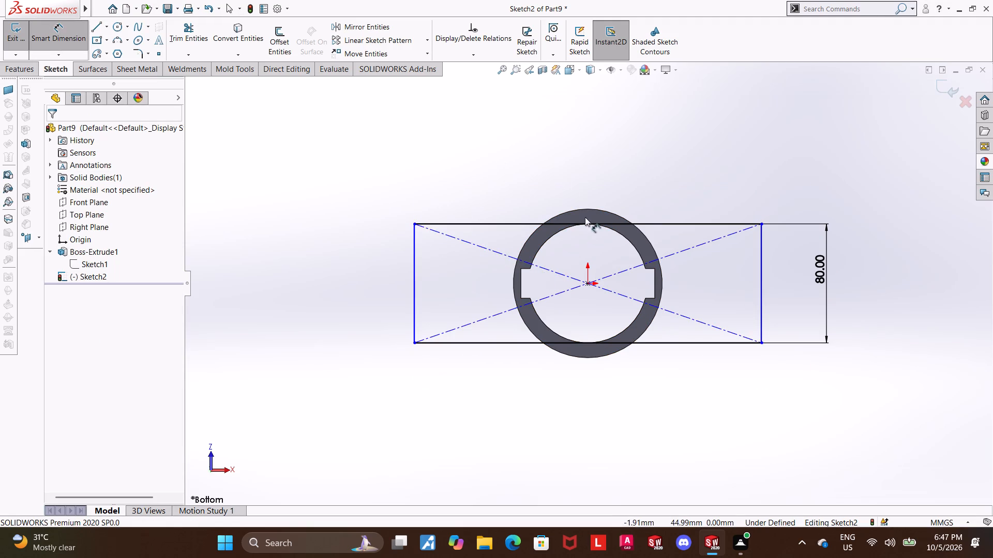
left_click(657, 226)
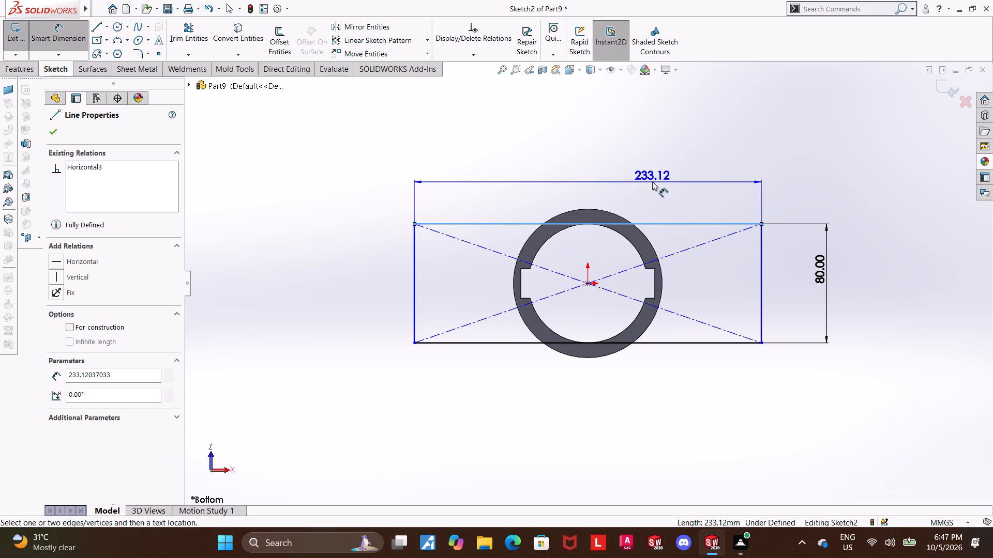
left_click(652, 181)
type("140")
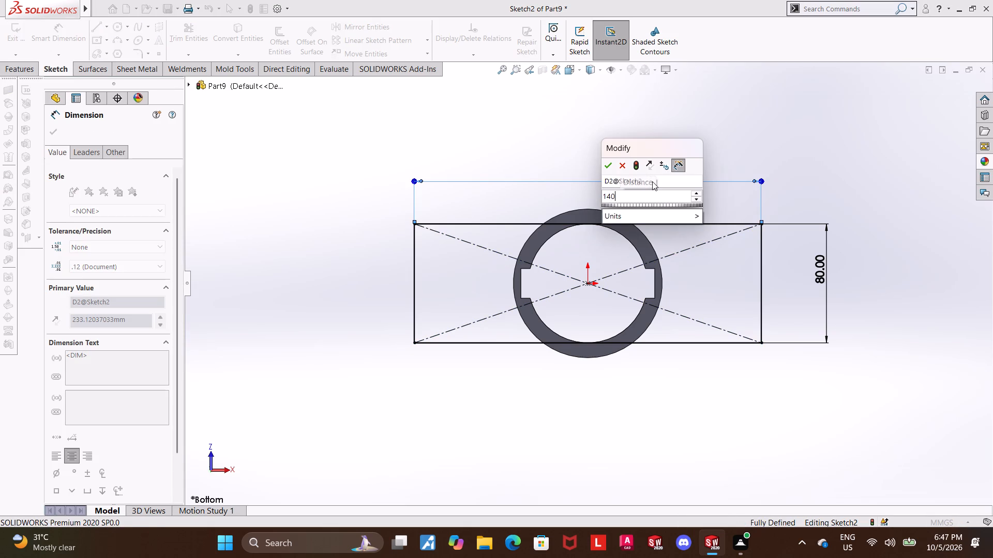
key("Return")
key("Escape")
key("Escape")
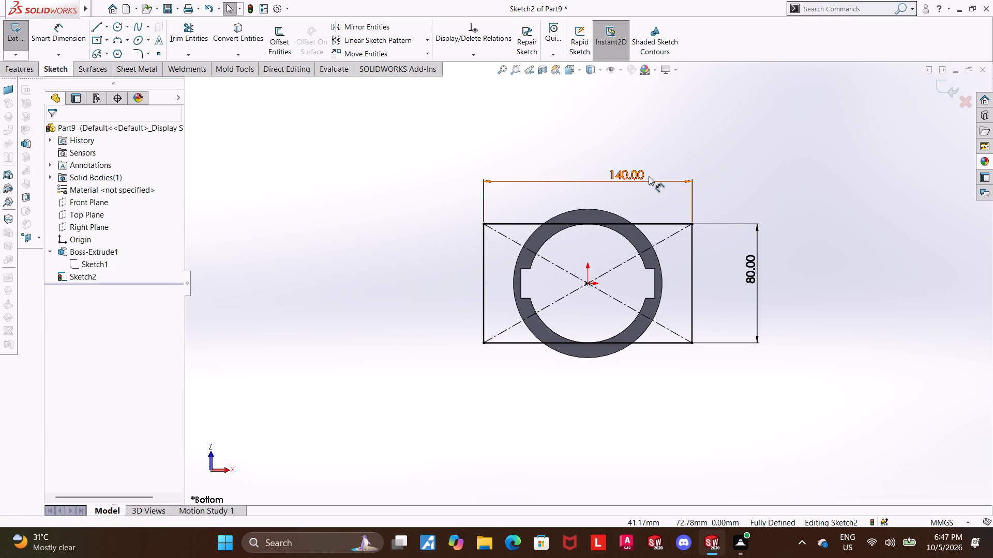
Exit the sketch of the rectangle on the ring's bottom face.
left_click(950, 87)
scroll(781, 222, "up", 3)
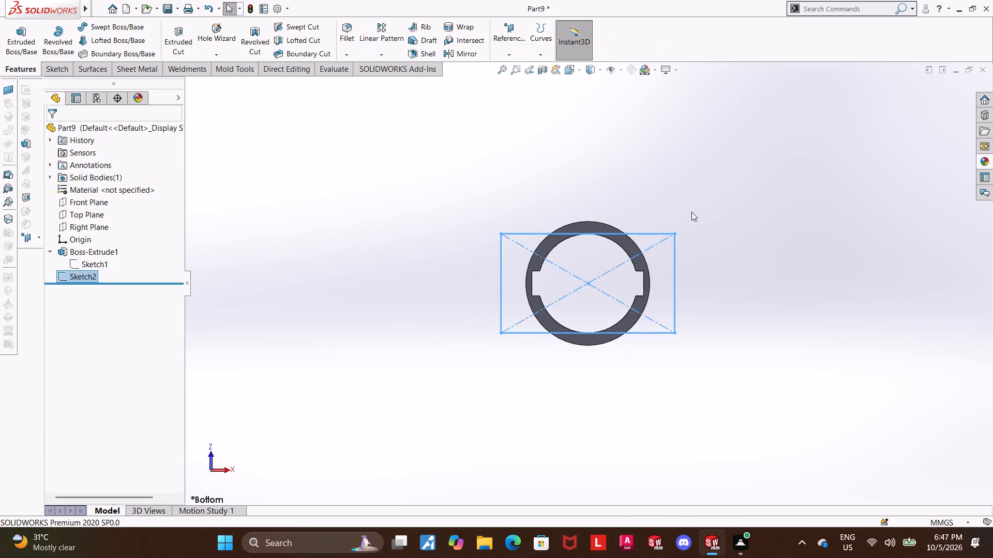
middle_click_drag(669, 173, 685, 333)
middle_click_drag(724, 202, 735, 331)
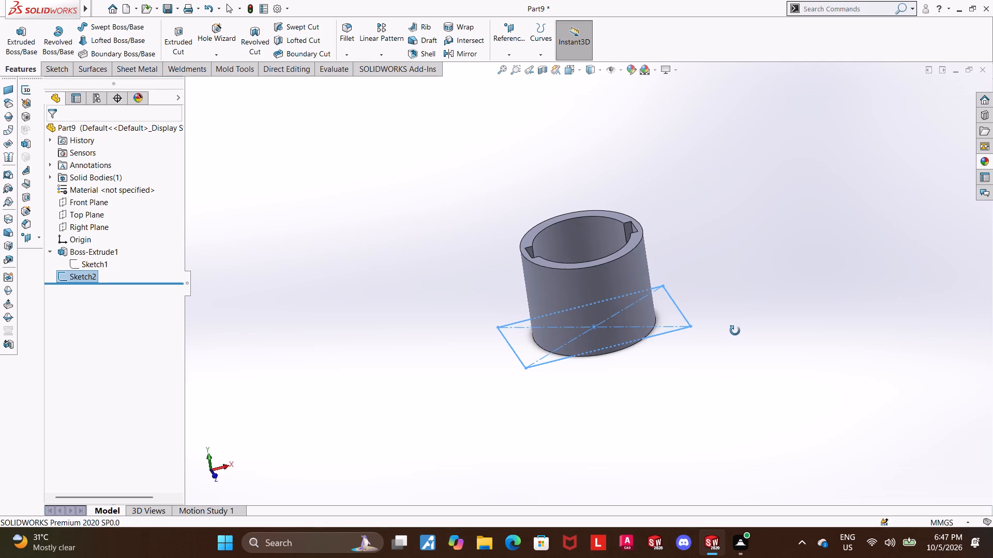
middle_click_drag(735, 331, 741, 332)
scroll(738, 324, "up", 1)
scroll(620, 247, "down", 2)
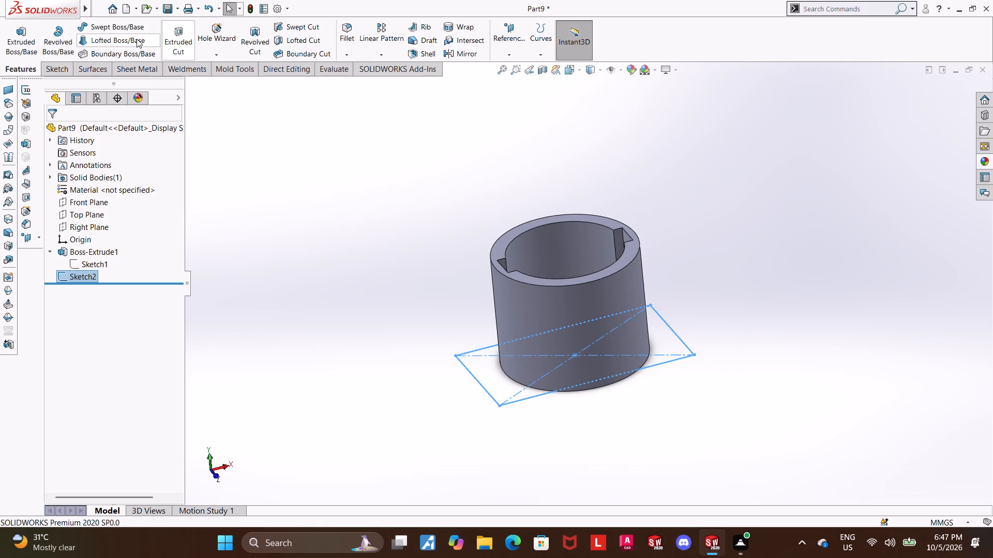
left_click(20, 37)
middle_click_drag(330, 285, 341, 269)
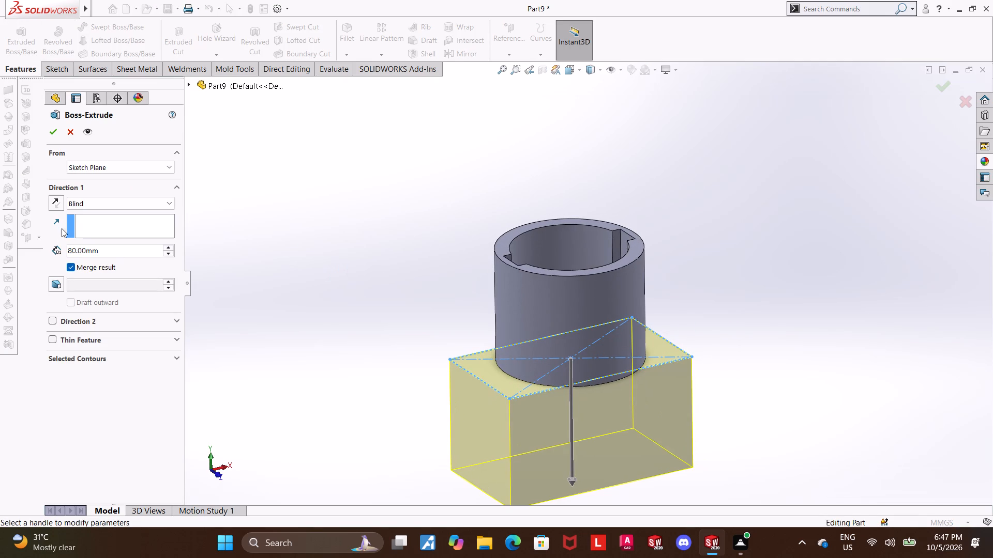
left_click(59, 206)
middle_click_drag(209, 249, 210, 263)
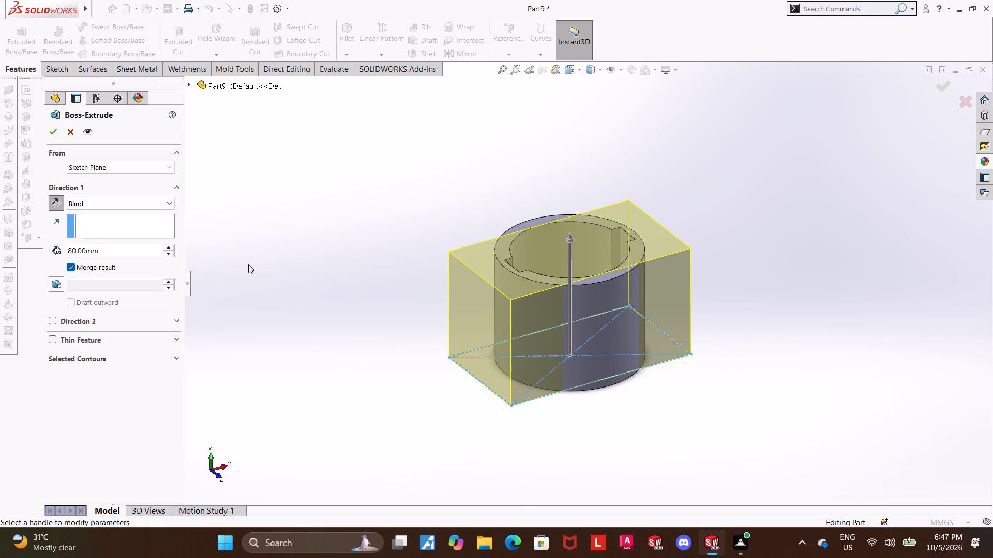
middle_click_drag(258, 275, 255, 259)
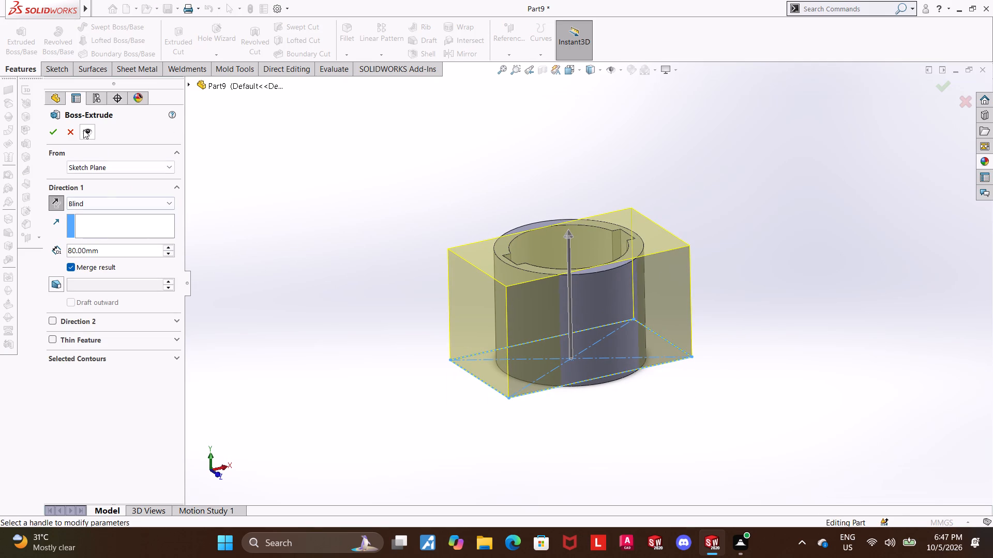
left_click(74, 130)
Reopen the rectangle sketch on the ring's bottom face for editing and view it face-on.
middle_click_drag(327, 440, 303, 283)
scroll(306, 313, "up", 1)
middle_click_drag(391, 350, 395, 311)
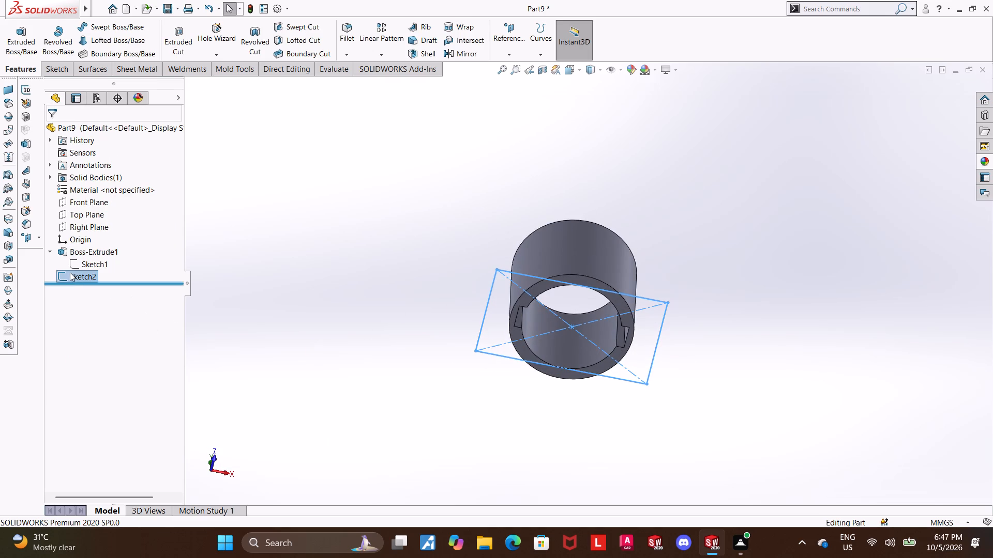
left_click(70, 272)
left_click(82, 240)
left_click(83, 268)
left_click(87, 276)
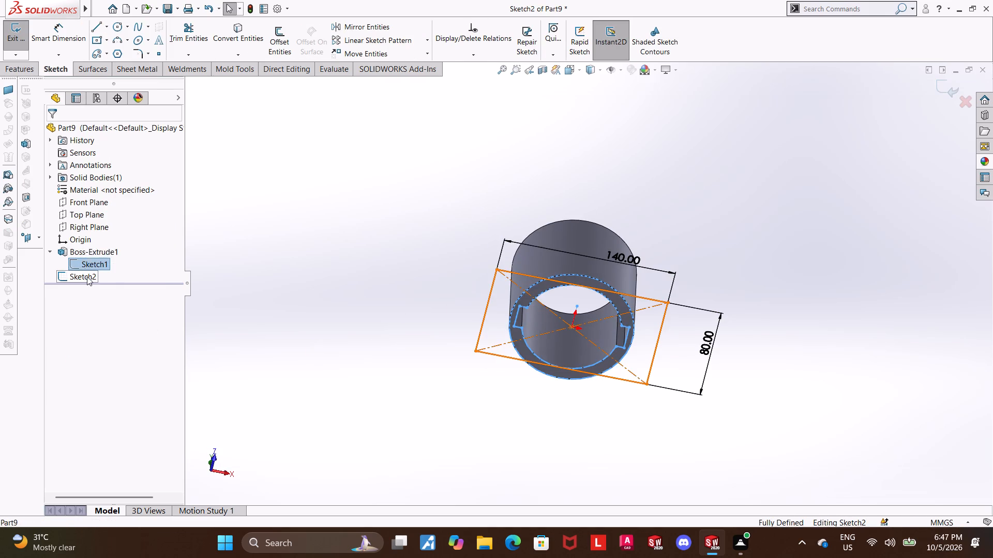
left_click(116, 262)
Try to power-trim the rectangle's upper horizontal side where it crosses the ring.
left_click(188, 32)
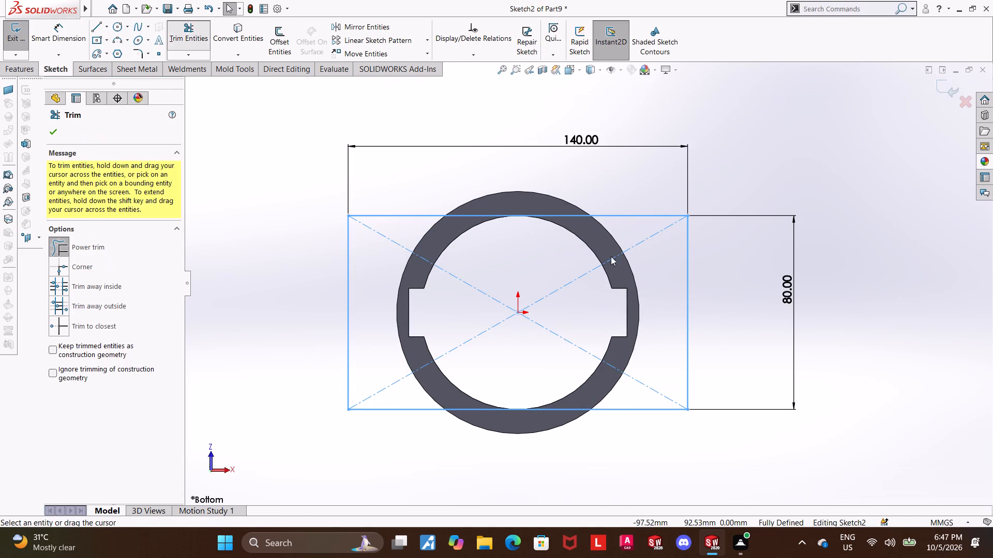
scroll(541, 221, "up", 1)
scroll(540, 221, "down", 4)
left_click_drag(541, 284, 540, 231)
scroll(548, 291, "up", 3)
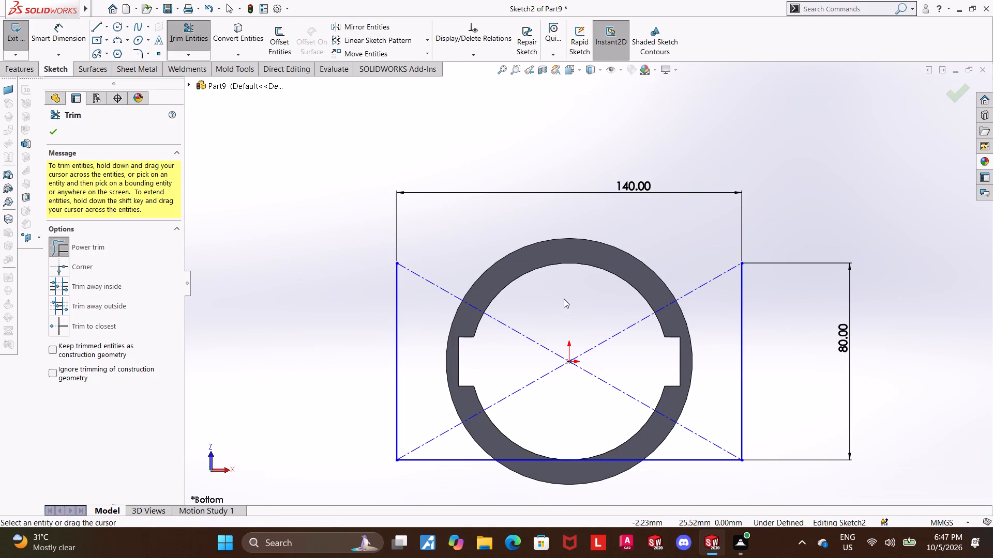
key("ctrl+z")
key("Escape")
Convert the ring's outer circular edge into a sketch entity.
left_click(232, 28)
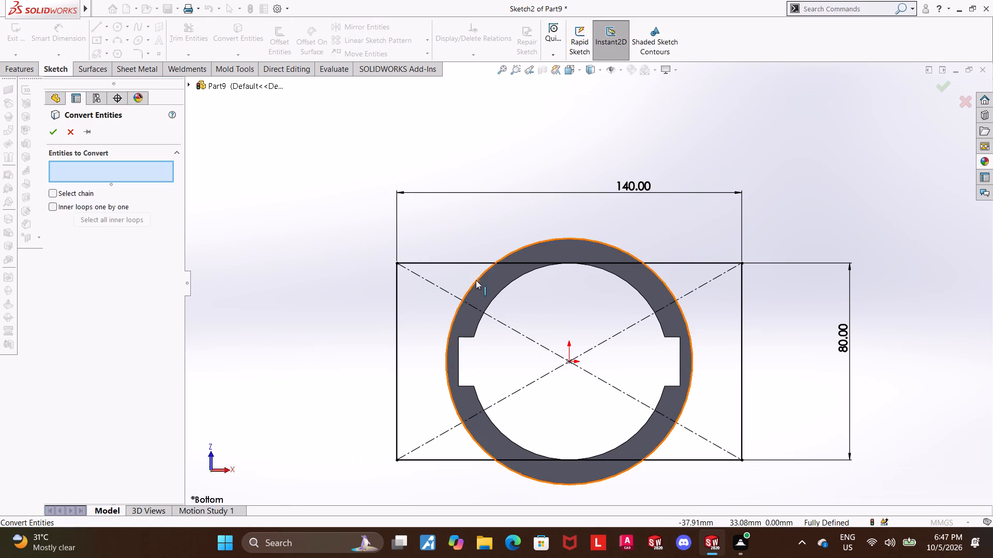
left_click(477, 282)
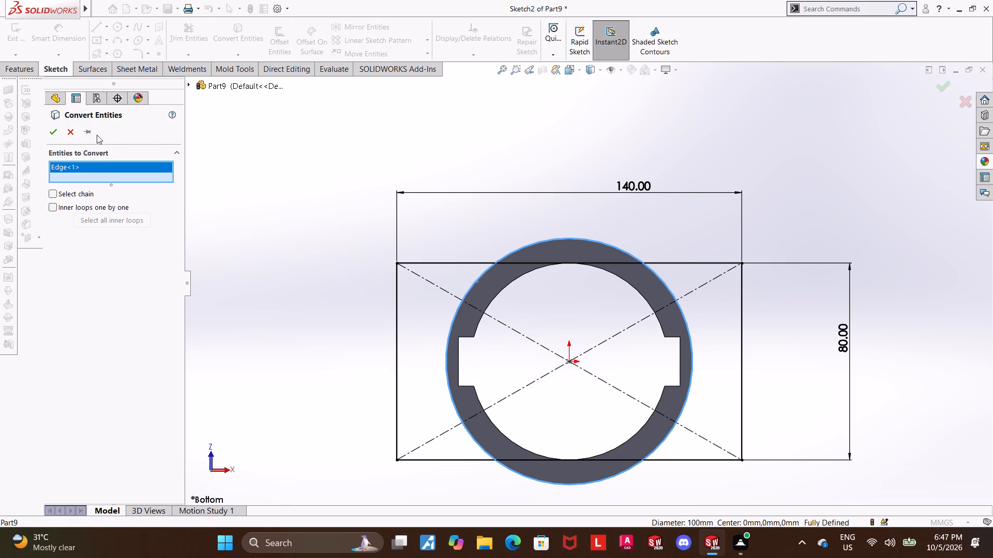
left_click(47, 132)
Power-trim the rectangle sides inside the converted circle and the circle's upper and lower arcs, leaving two separate side profiles.
left_click(179, 45)
scroll(560, 269, "down", 1)
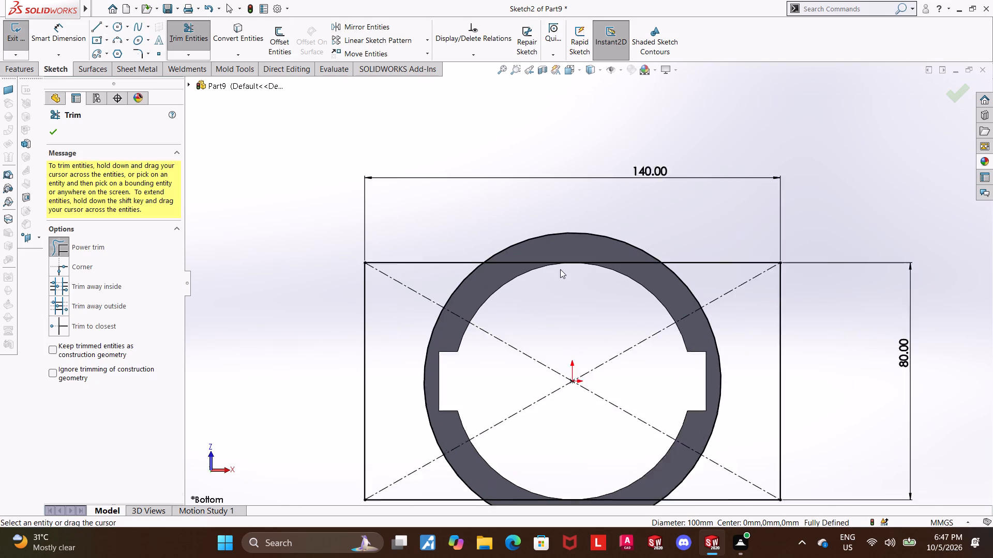
scroll(560, 269, "down", 1)
left_click_drag(563, 314, 551, 156)
scroll(569, 280, "up", 3)
scroll(589, 396, "down", 4)
left_click_drag(580, 399, 569, 489)
left_click_drag(580, 451, 565, 512)
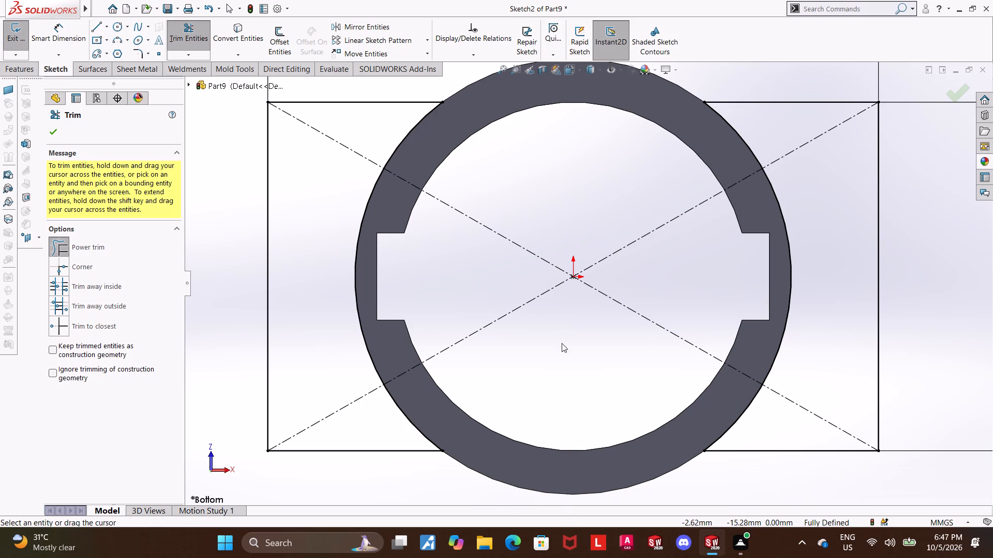
scroll(562, 343, "up", 2)
key("Escape")
key("Escape")
Exit the sketch of the two trimmed side profiles.
left_click(941, 89)
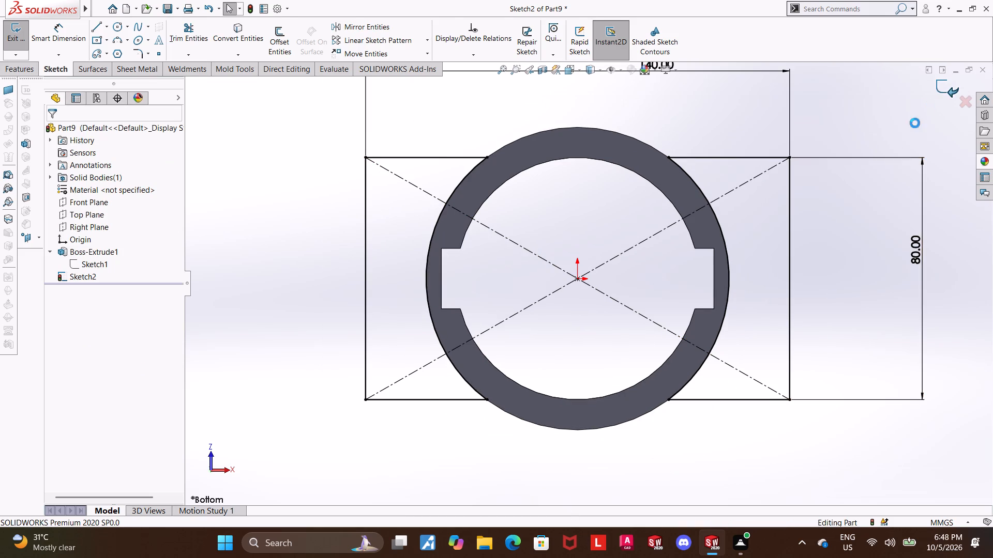
Extrude the two trimmed side profiles 20 mm along the ring's height, merged with the ring, to form the base lugs.
scroll(857, 185, "up", 3)
middle_click_drag(753, 190, 764, 344)
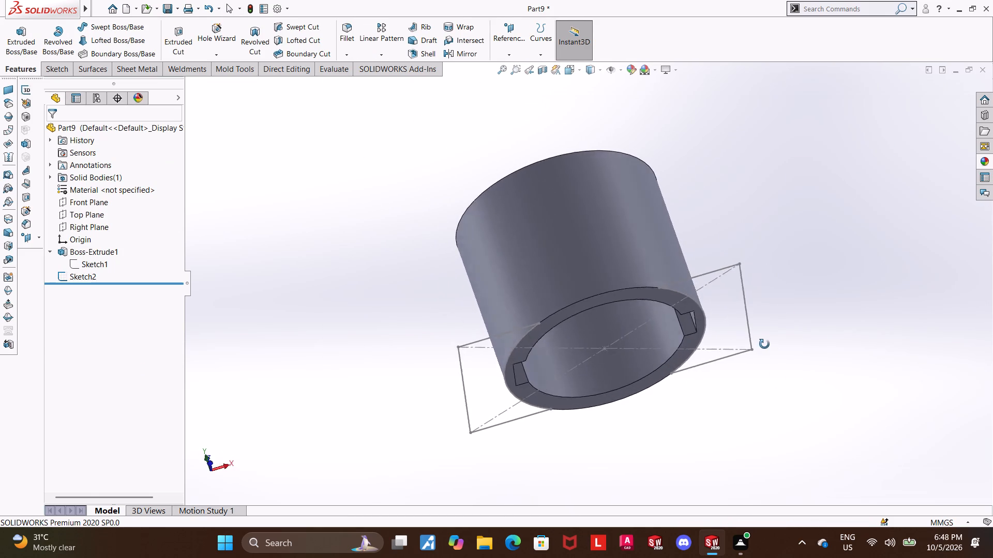
middle_click_drag(764, 344, 791, 400)
left_click(82, 273)
left_click(7, 34)
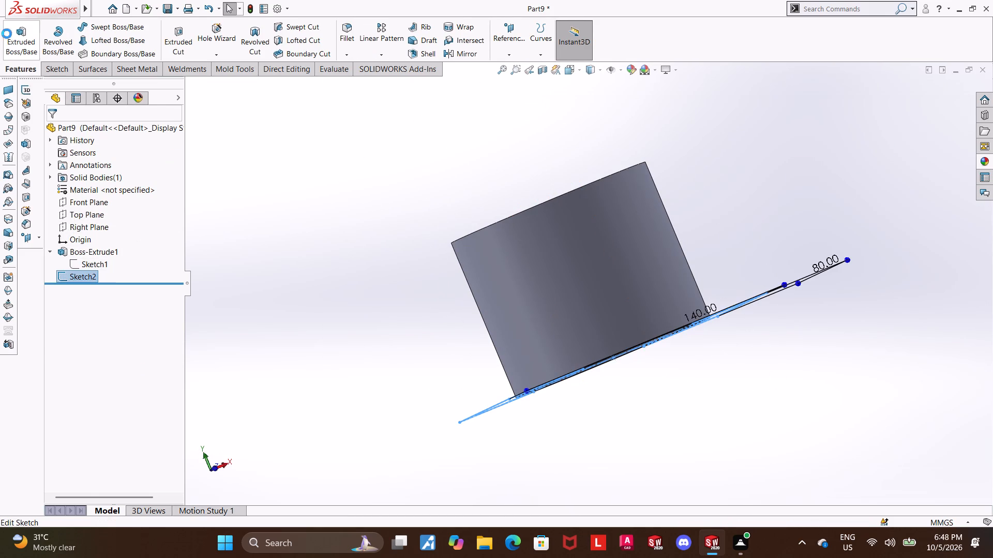
middle_click_drag(342, 259, 347, 270)
left_click(57, 204)
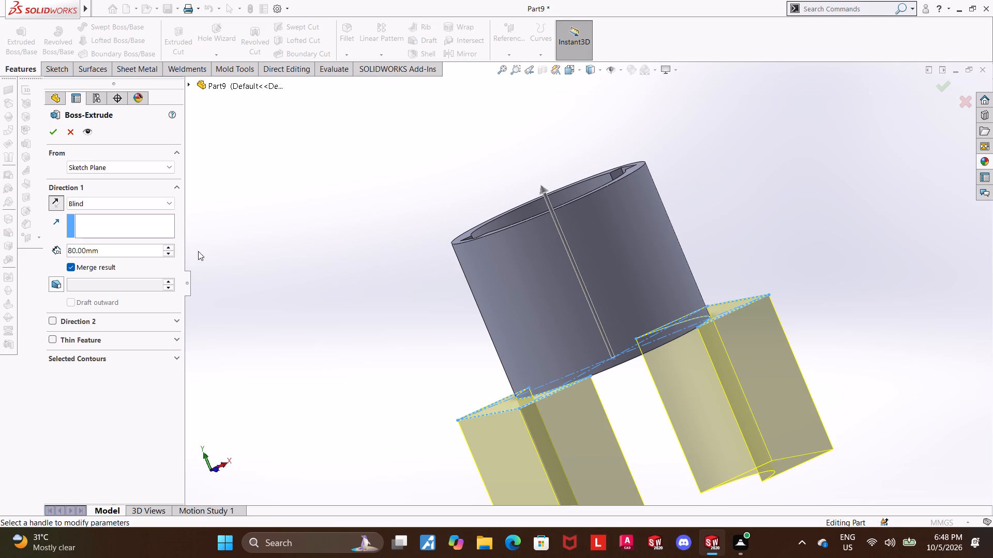
middle_click_drag(201, 256, 207, 265)
left_click_drag(118, 250, 68, 250)
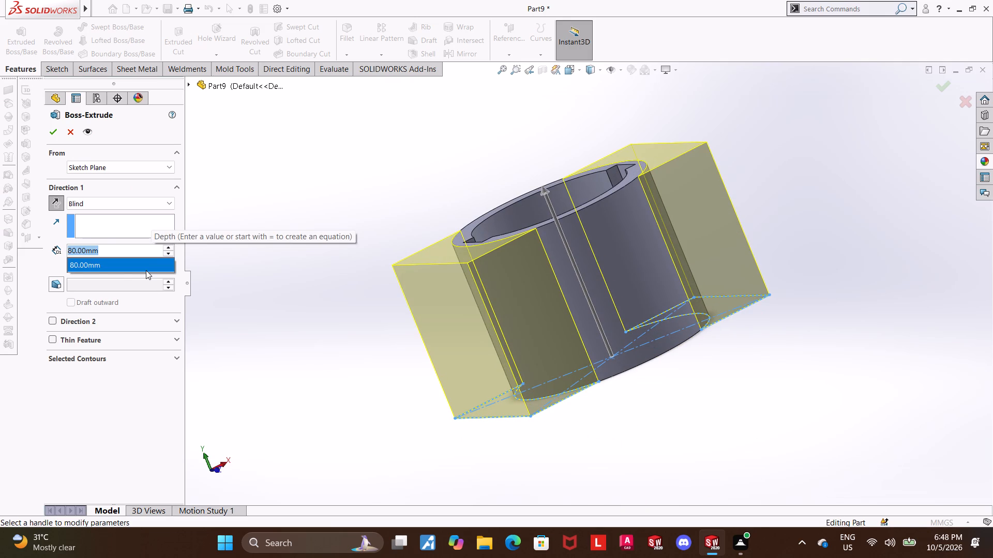
key("2")
key("0")
key("Return")
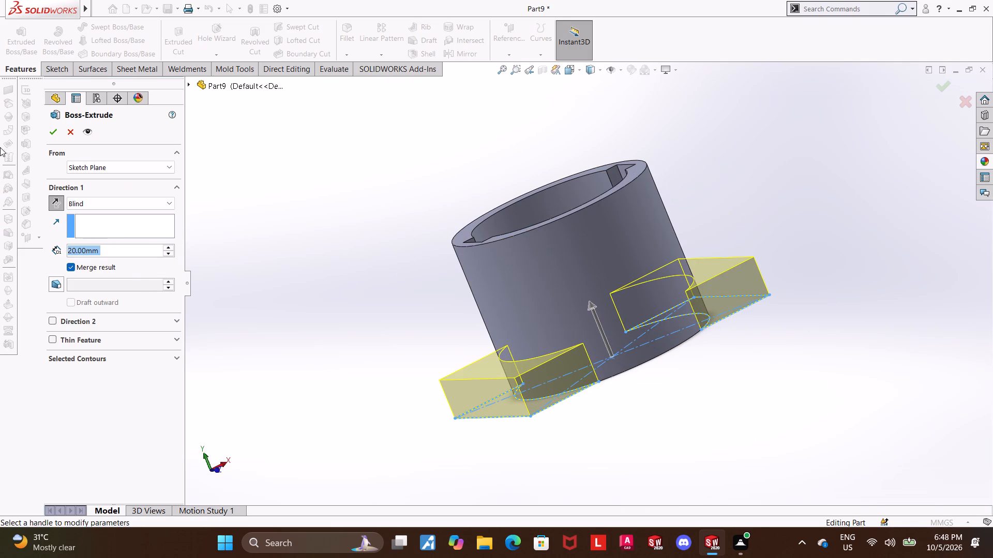
left_click(53, 135)
left_click(411, 267)
Examine the ring and its two base lugs from several angles.
middle_click_drag(402, 265, 392, 289)
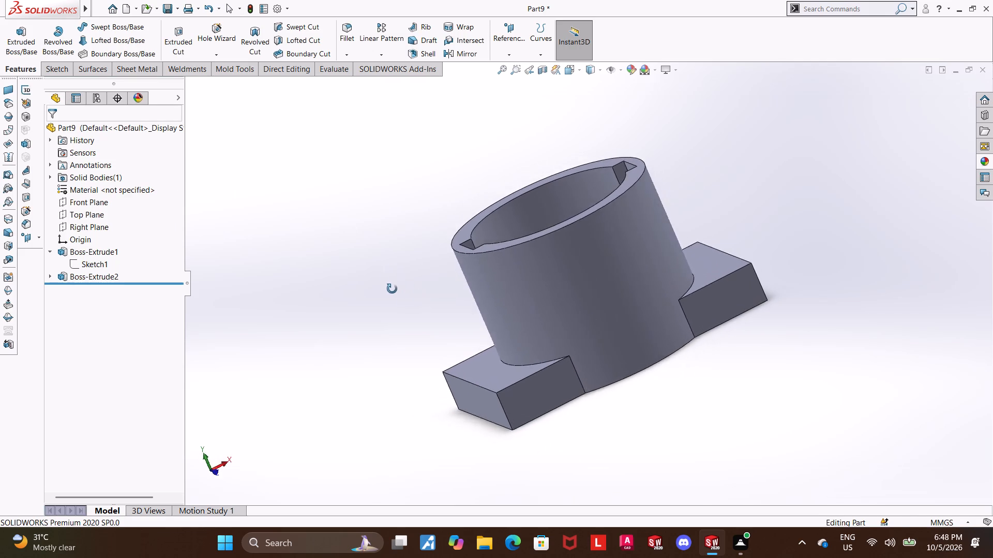
middle_click_drag(392, 289, 419, 291)
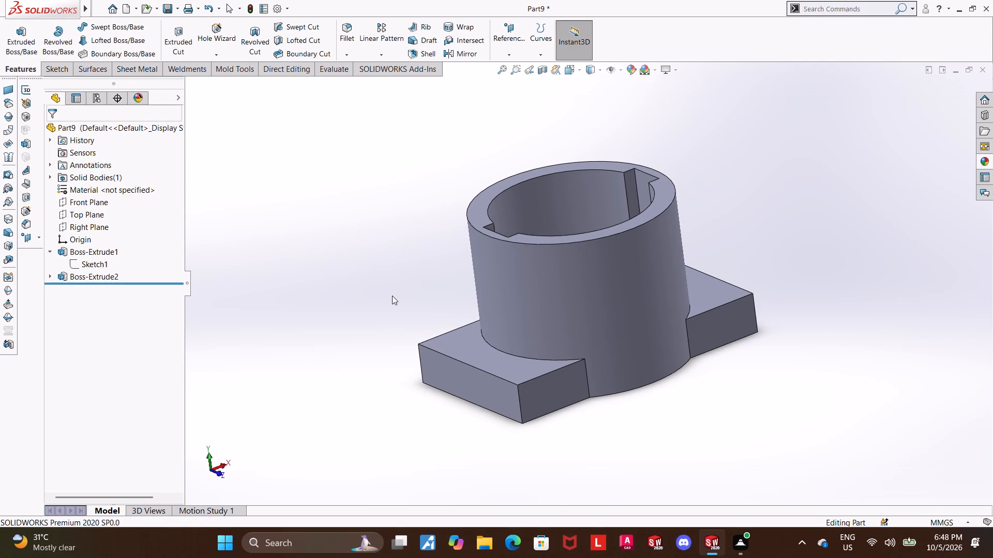
scroll(413, 287, "up", 1)
middle_click_drag(438, 296, 445, 277)
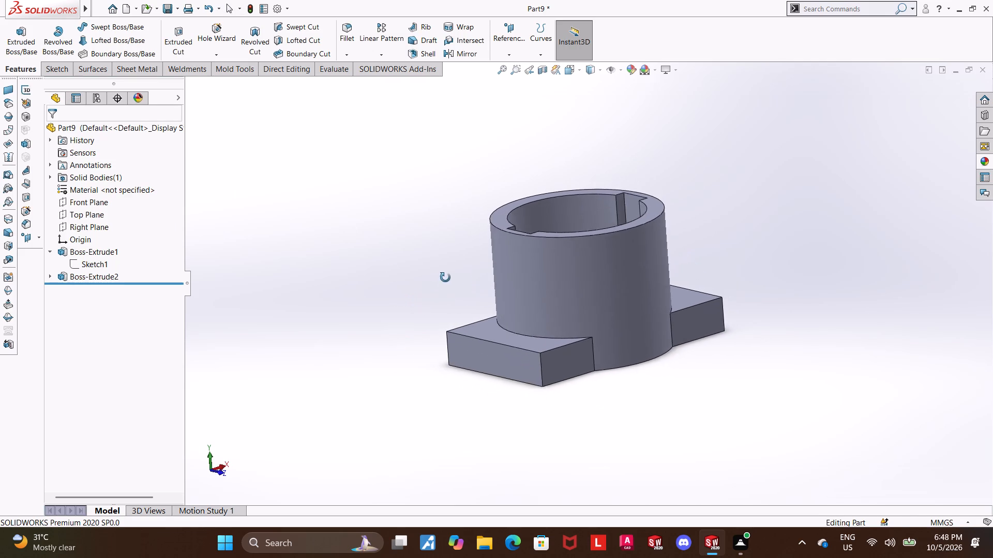
middle_click_drag(445, 277, 444, 275)
left_click(346, 350)
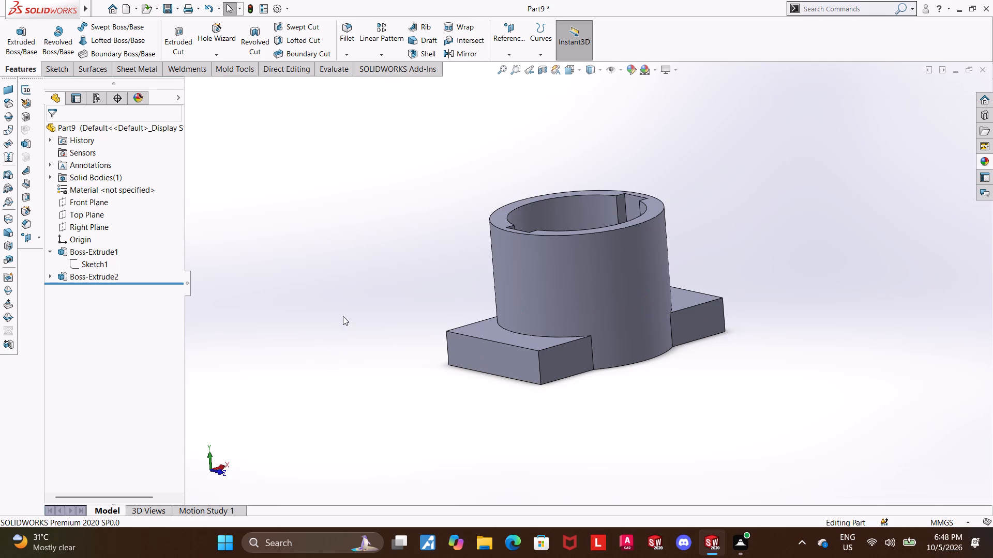
middle_click_drag(343, 316, 345, 404)
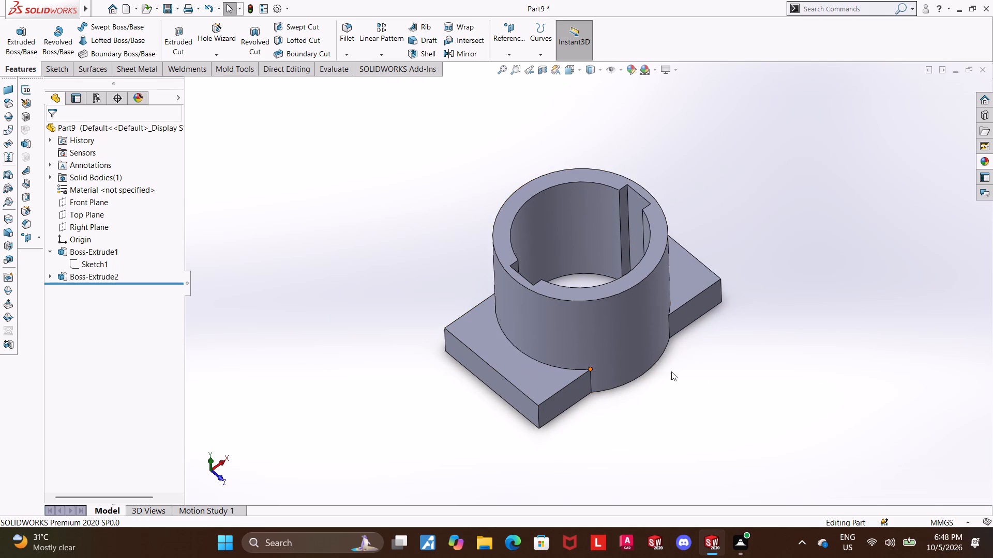
scroll(641, 375, "down", 3)
middle_click_drag(607, 388, 596, 368)
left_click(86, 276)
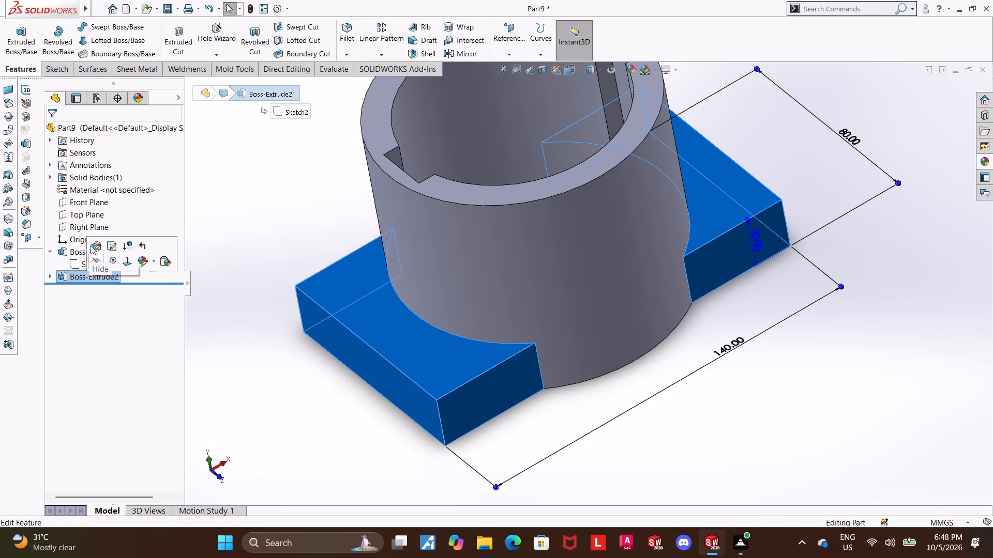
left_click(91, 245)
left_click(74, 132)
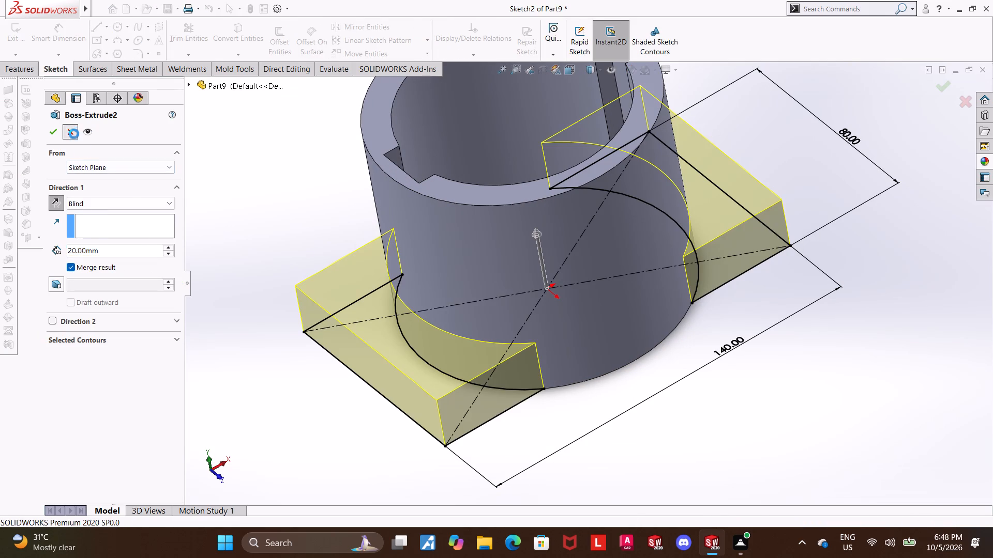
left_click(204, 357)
In a new Front Plane sketch, draw a sloped line from the ring's left outer wall to the left lug's upper outer corner.
scroll(270, 371, "up", 3)
middle_click_drag(320, 359, 315, 319)
middle_click_drag(328, 367, 298, 323)
scroll(327, 366, "up", 1)
middle_click_drag(345, 338, 344, 255)
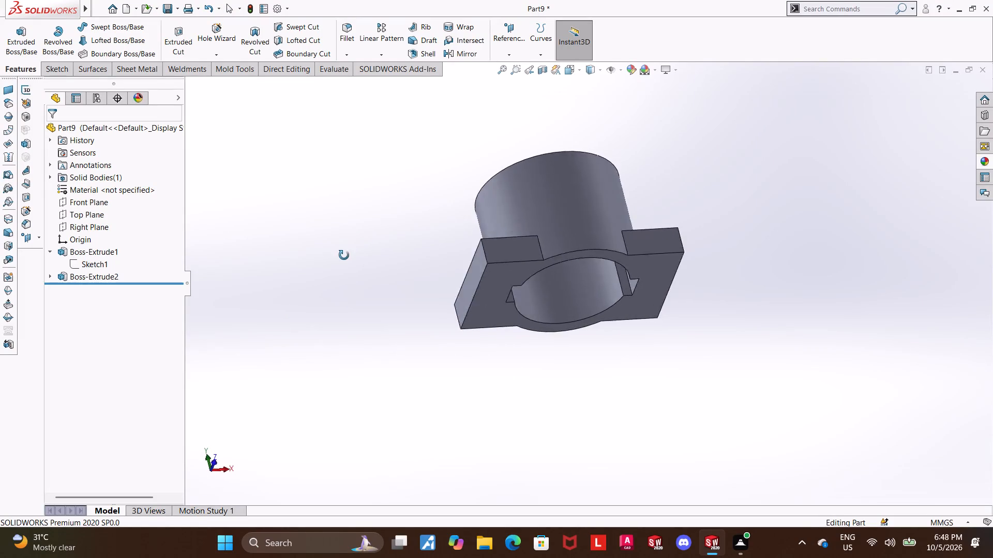
middle_click_drag(344, 255, 377, 340)
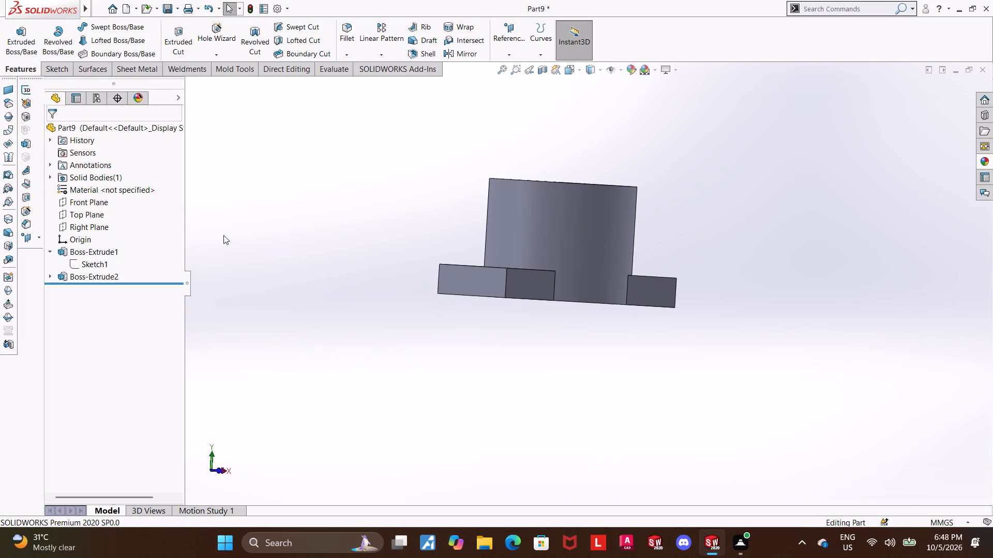
left_click(79, 203)
left_click(85, 183)
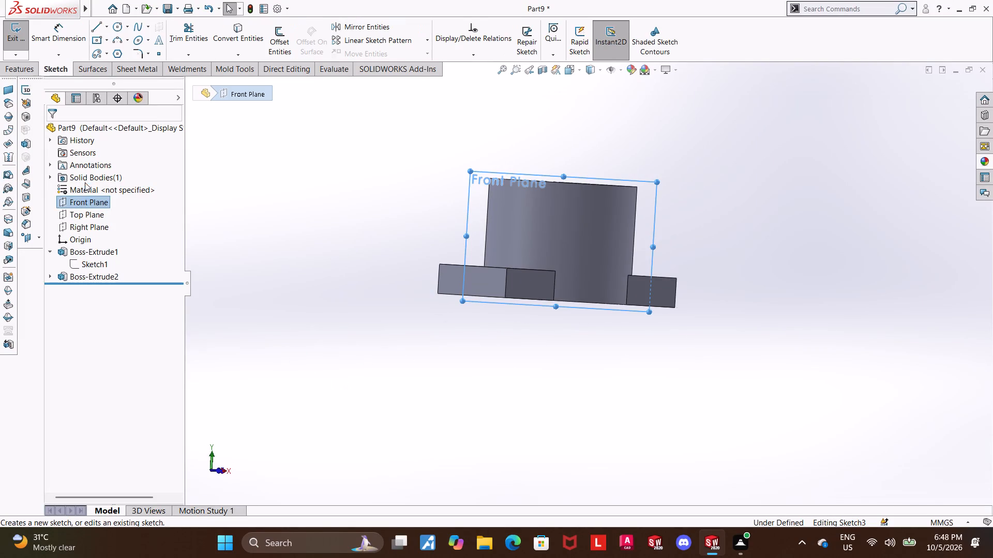
left_click(97, 290)
left_click(123, 276)
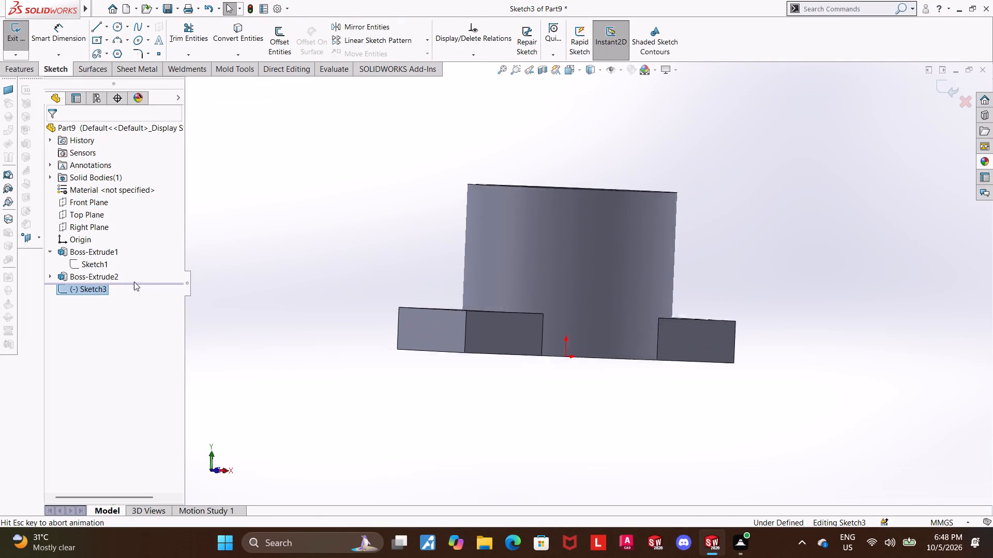
left_click(98, 25)
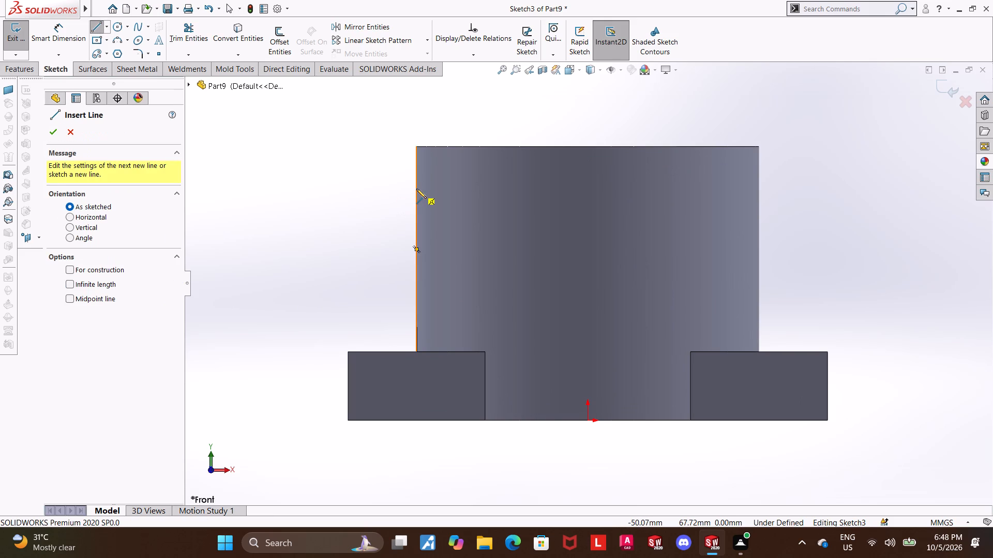
left_click(415, 190)
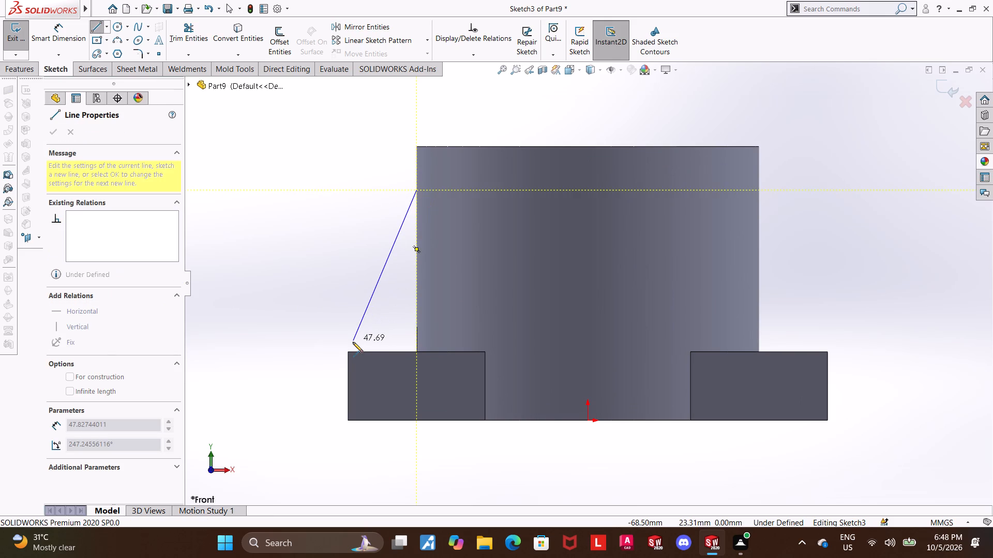
left_click(348, 350)
key("Escape")
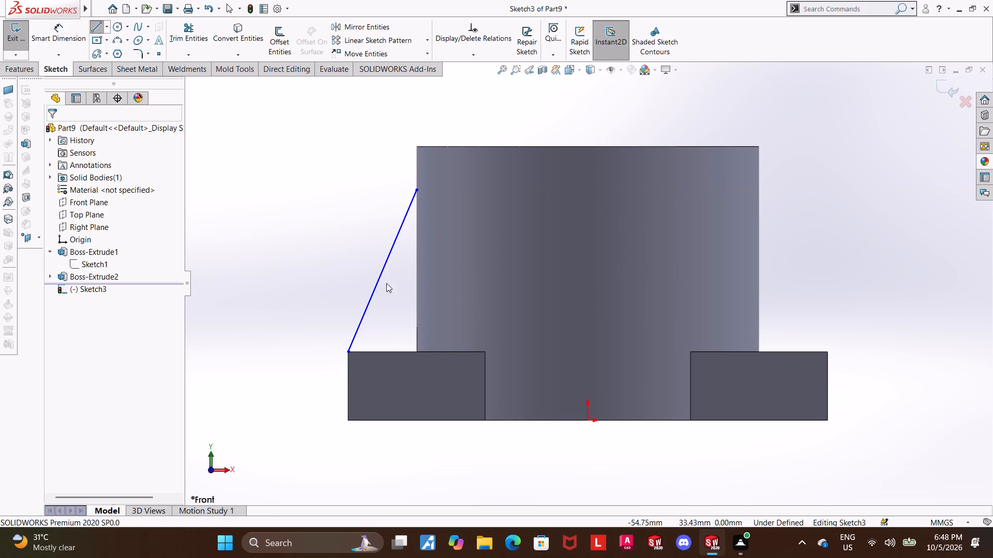
key("Escape")
key("Escape")
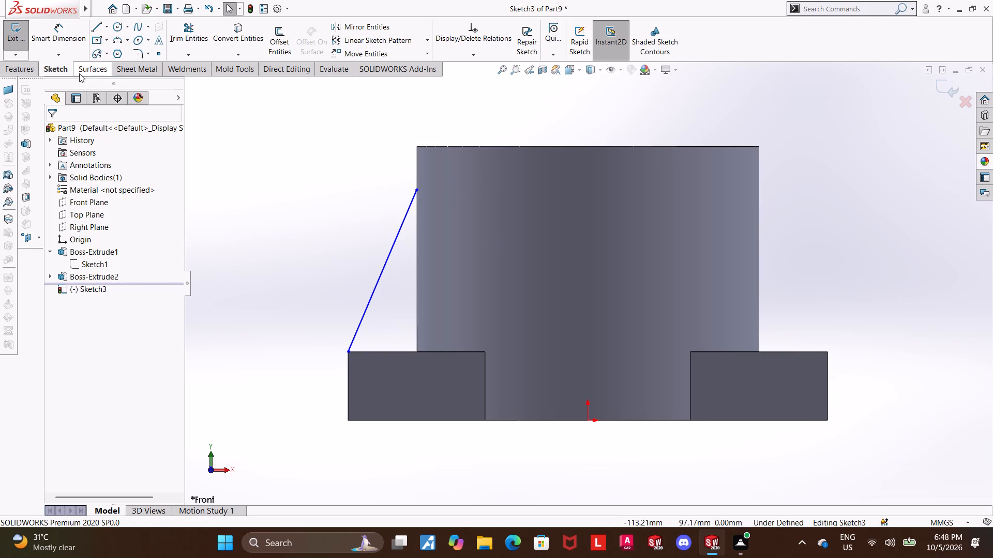
Close the triangle, about 47 mm high, with a vertical line down the ring wall and a horizontal line along the lug's top.
left_click(94, 25)
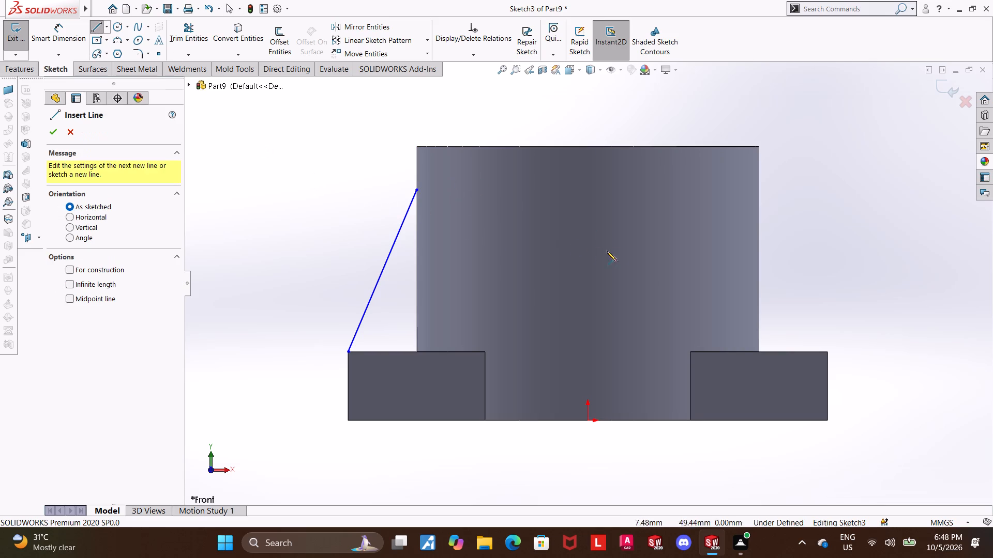
left_click(415, 190)
left_click(417, 352)
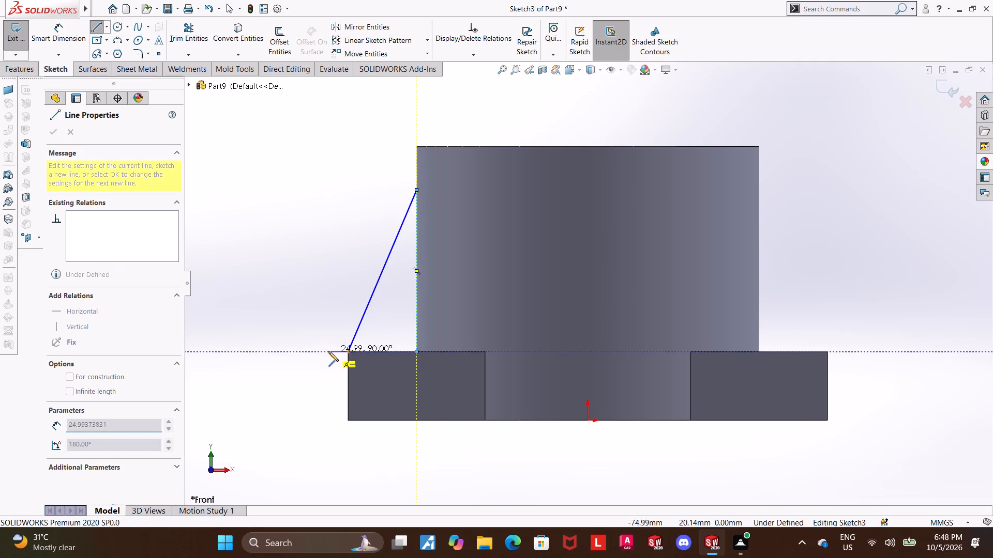
left_click(348, 350)
key("Escape")
key("Escape")
key("Escape")
key("Escape")
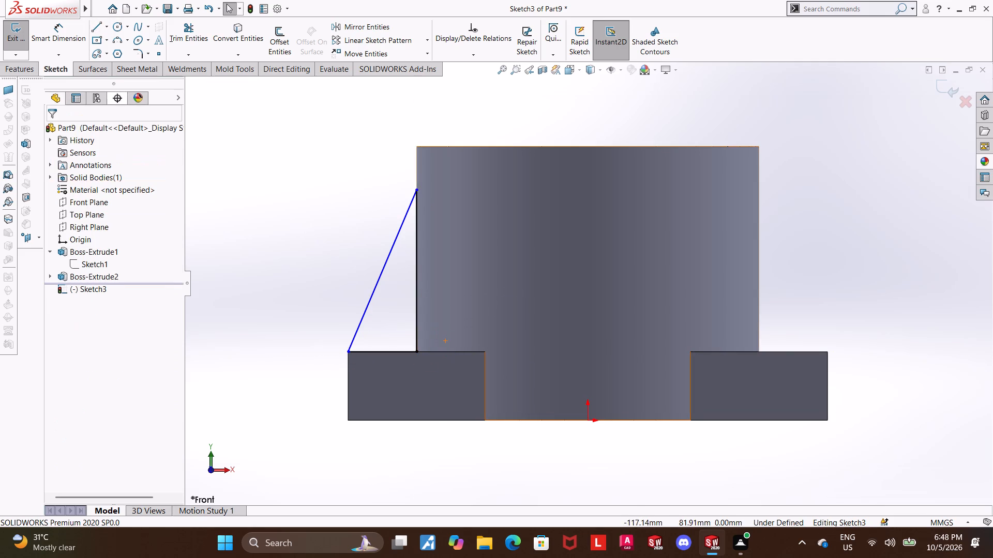
Dimension the triangle's height from its top vertex to its base line as 40 mm.
left_click(69, 35)
left_click(416, 189)
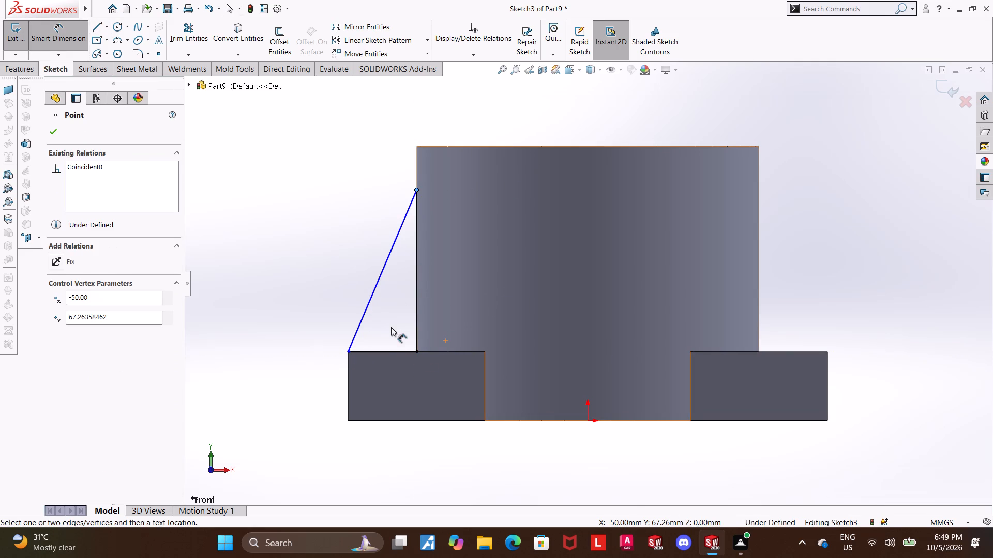
left_click(386, 350)
left_click(333, 335)
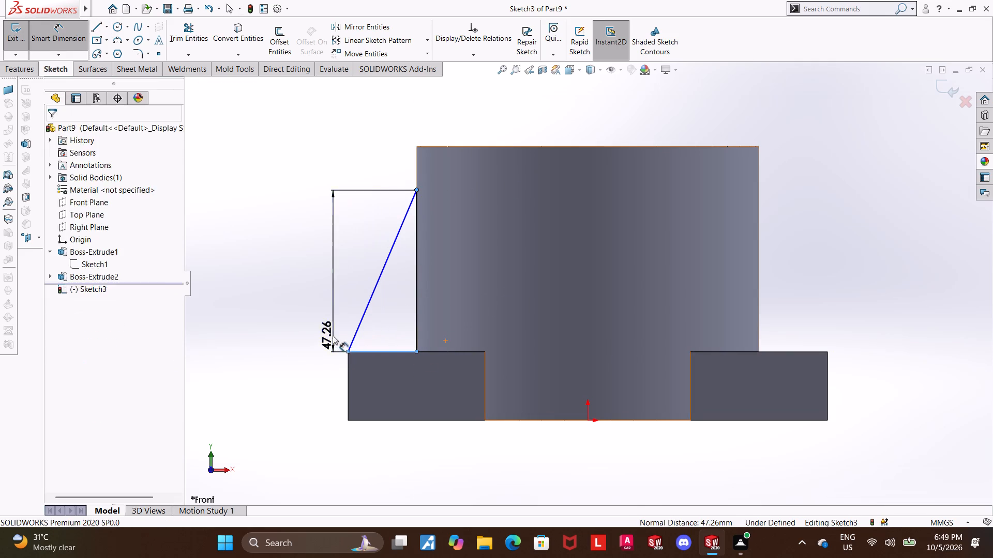
type("40")
key("Return")
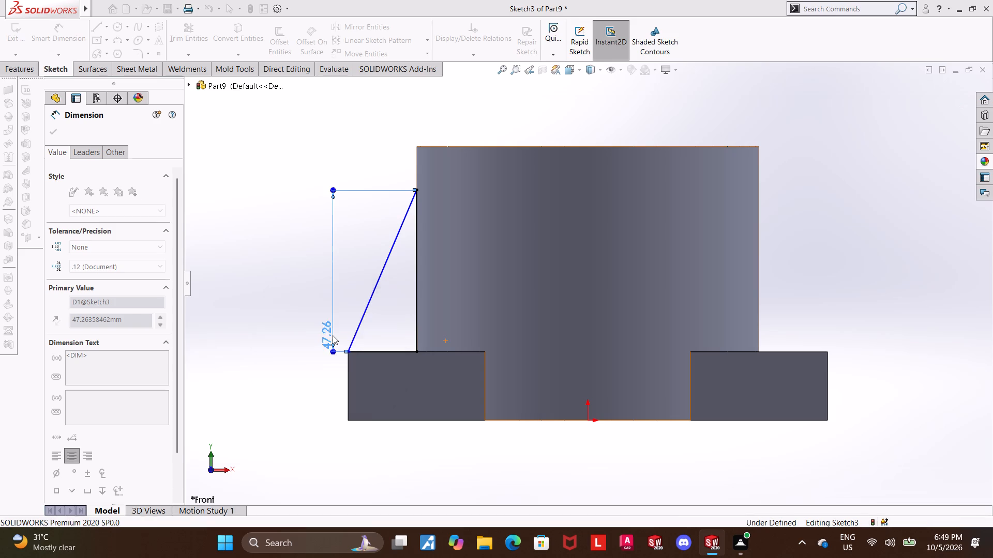
key("Escape")
key("Escape")
key("Escape")
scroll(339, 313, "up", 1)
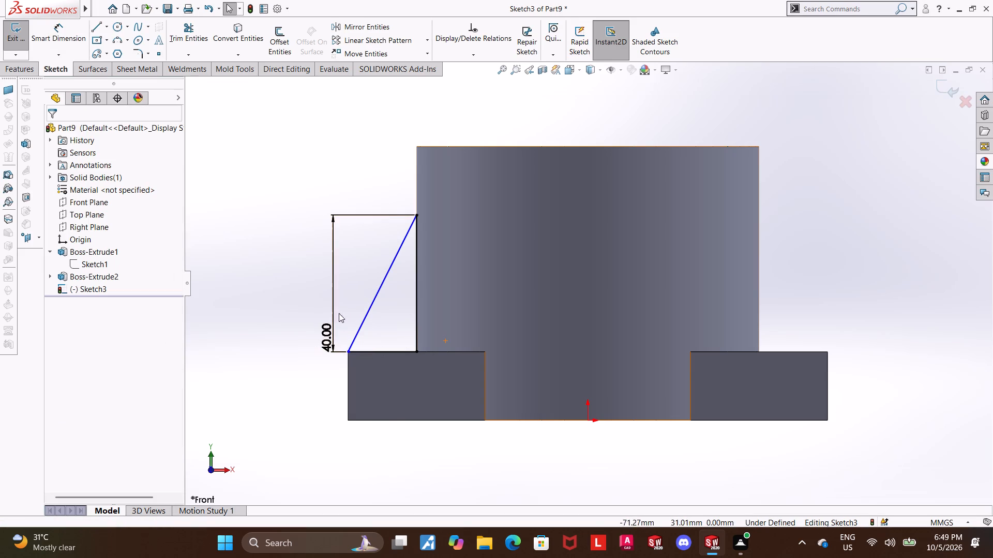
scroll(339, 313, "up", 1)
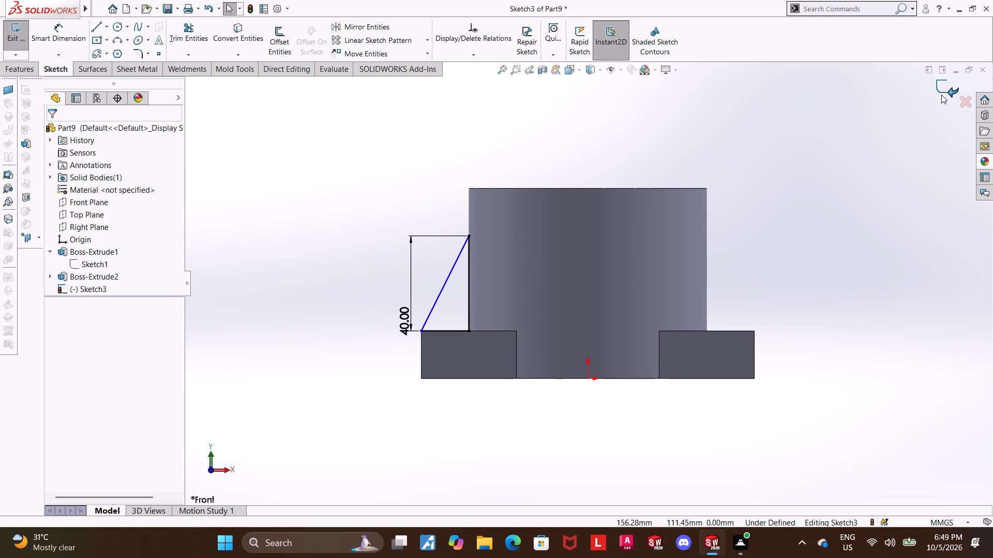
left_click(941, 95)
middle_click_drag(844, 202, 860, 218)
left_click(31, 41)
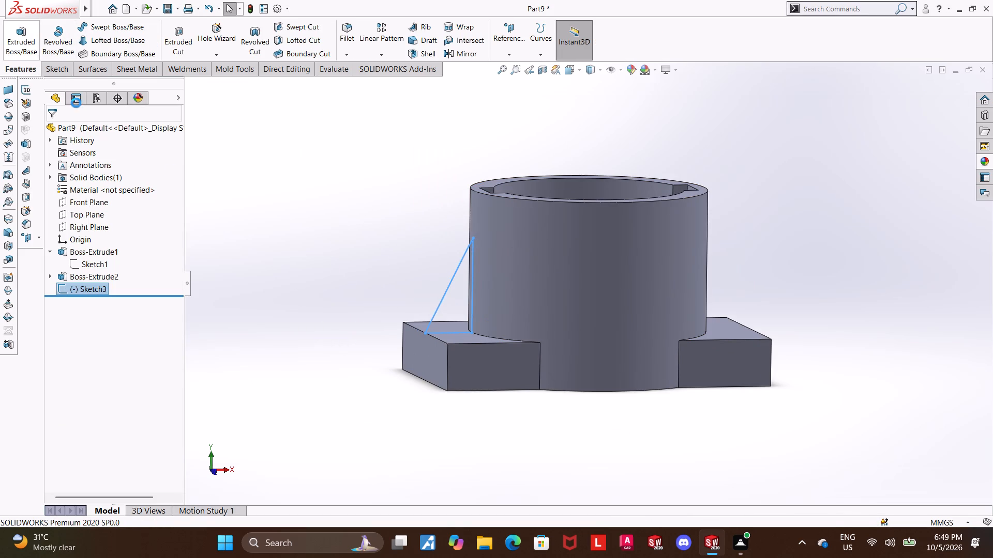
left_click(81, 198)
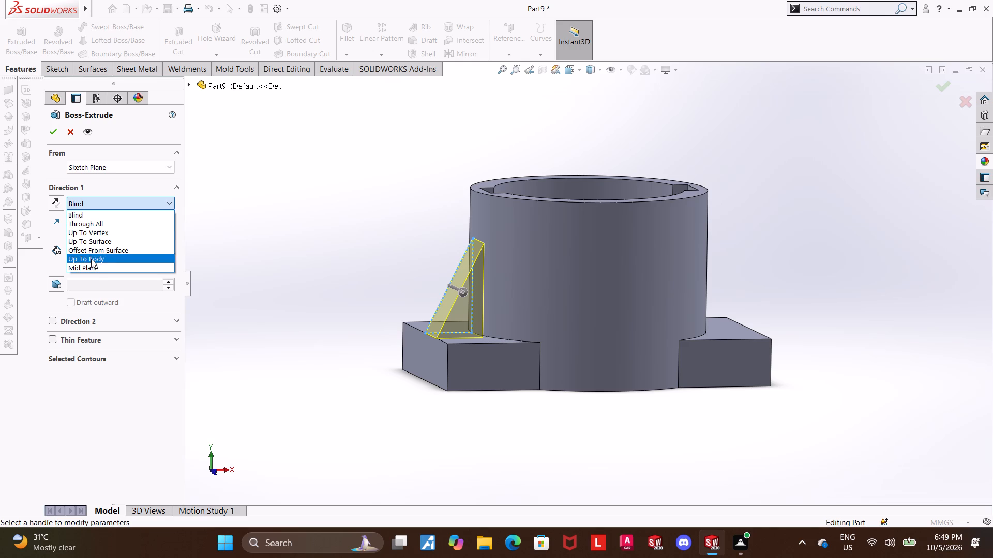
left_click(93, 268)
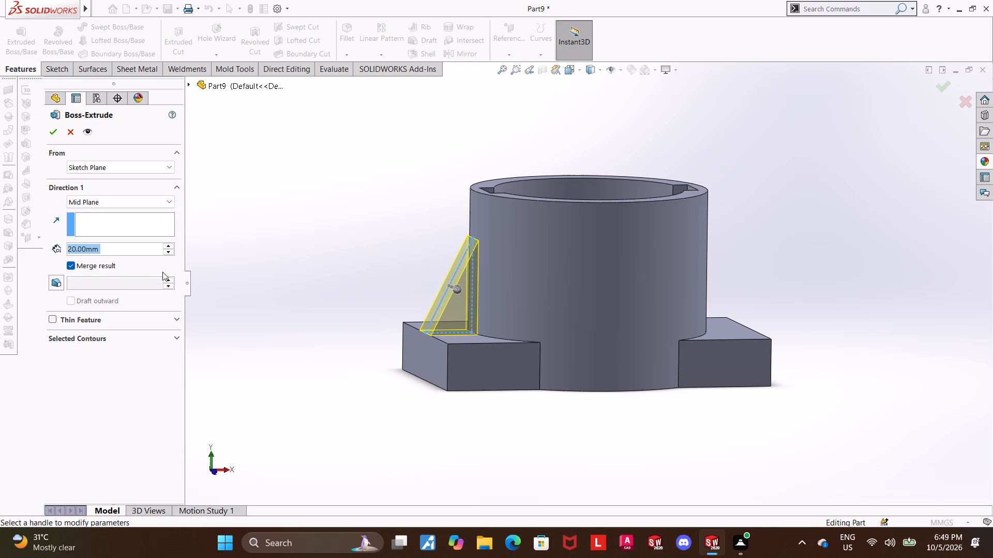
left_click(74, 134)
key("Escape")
Reopen the triangle sketch and dimension the angle between its sloped line and its base line, then exit the sketch.
left_click(93, 291)
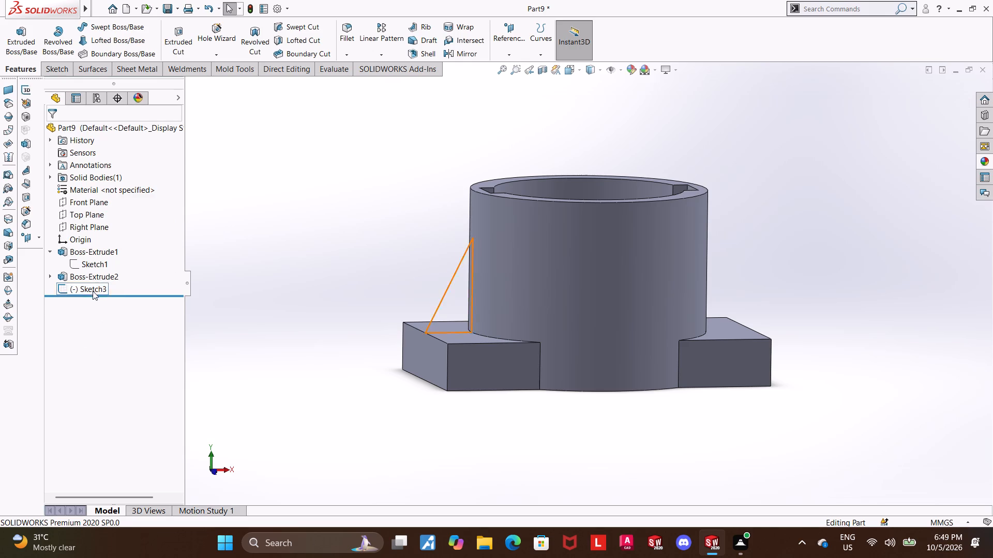
left_click(103, 265)
left_click(92, 289)
left_click(119, 276)
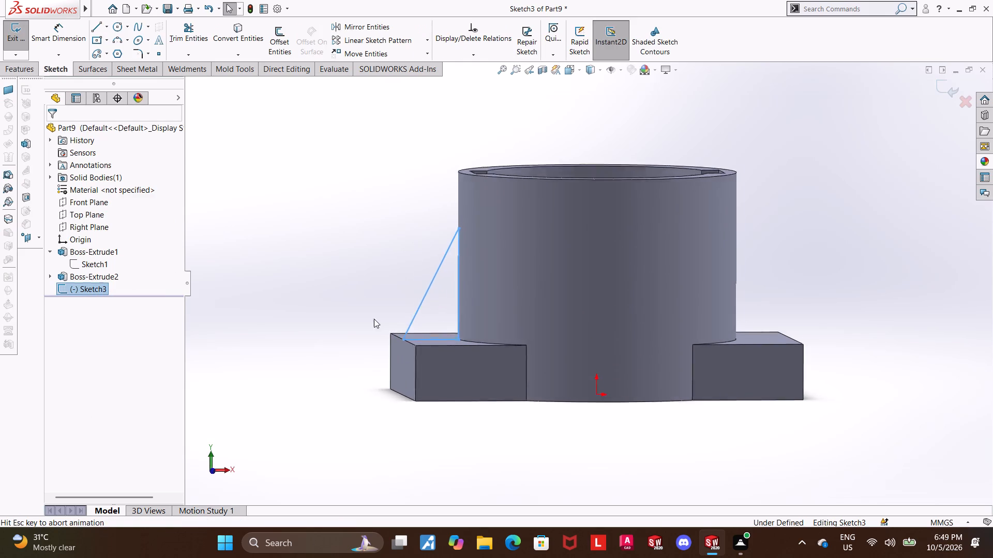
left_click(337, 347)
scroll(365, 310, "down", 2)
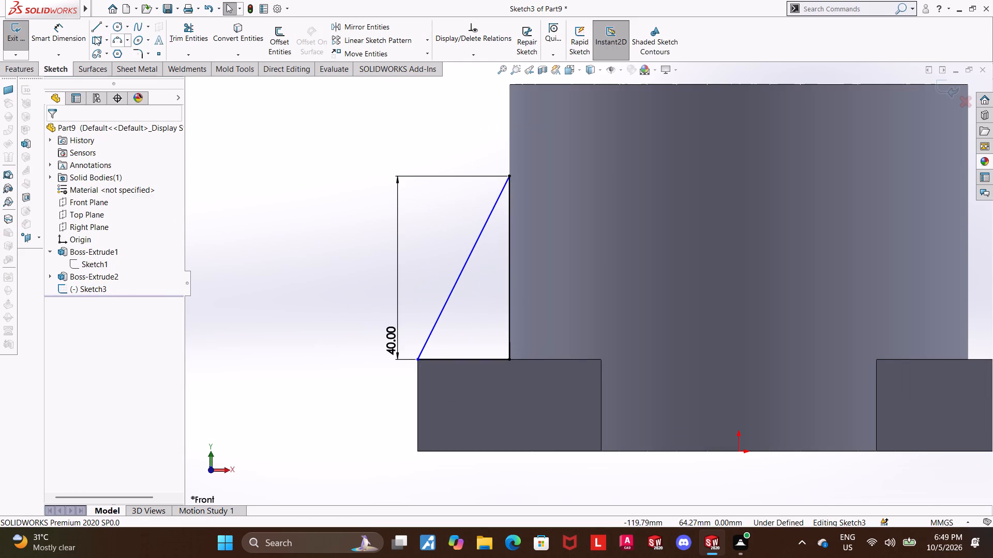
left_click(74, 32)
left_click(434, 323)
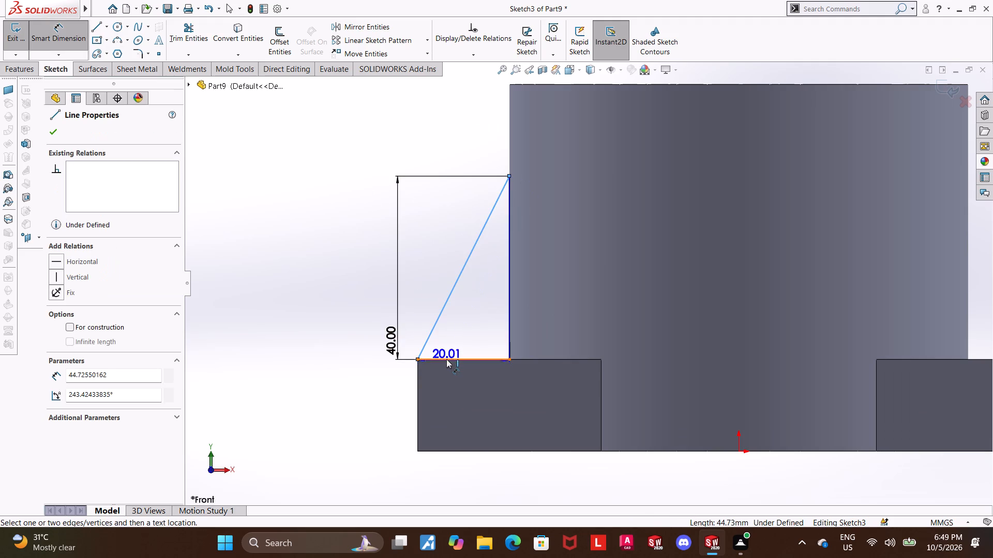
left_click(446, 359)
left_click(453, 348)
left_click(413, 334)
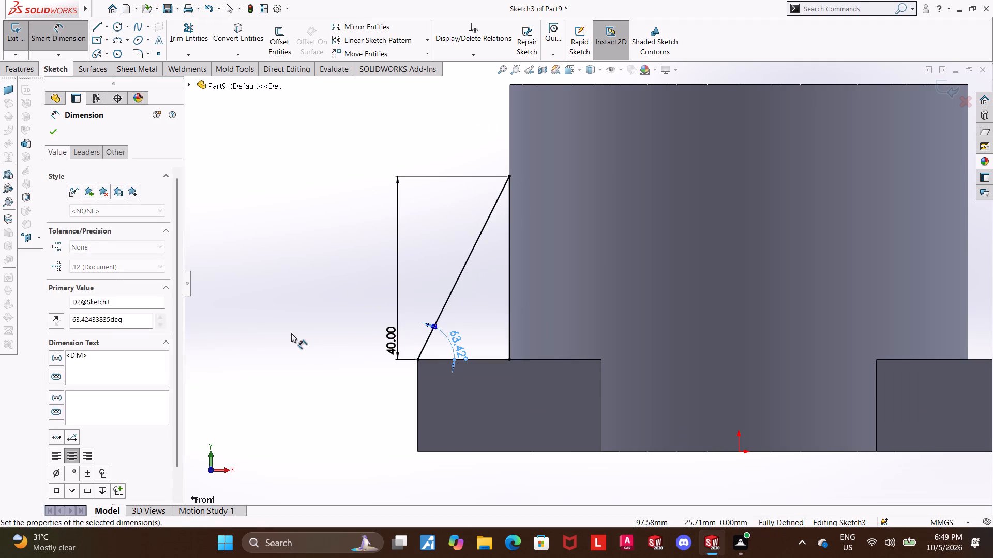
left_click(291, 333)
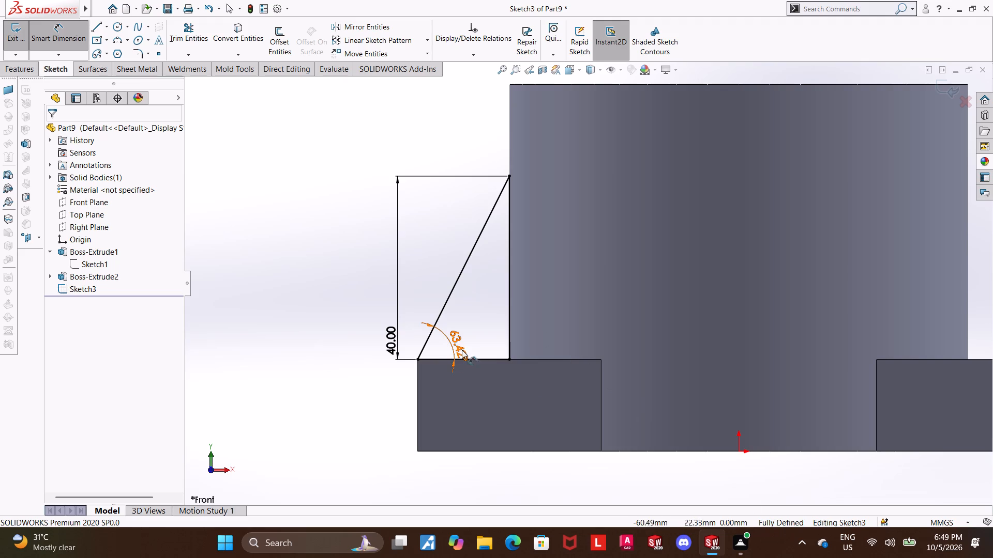
left_click(947, 90)
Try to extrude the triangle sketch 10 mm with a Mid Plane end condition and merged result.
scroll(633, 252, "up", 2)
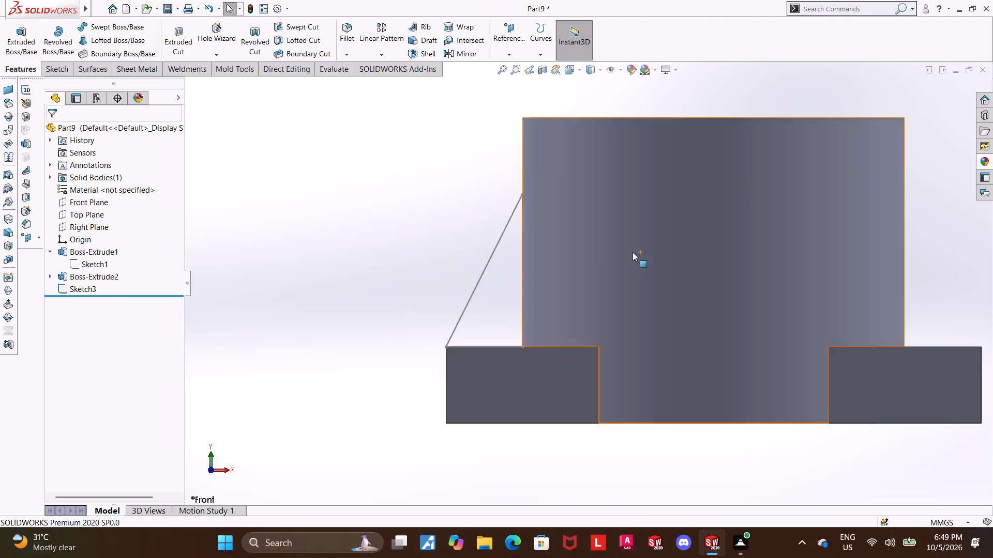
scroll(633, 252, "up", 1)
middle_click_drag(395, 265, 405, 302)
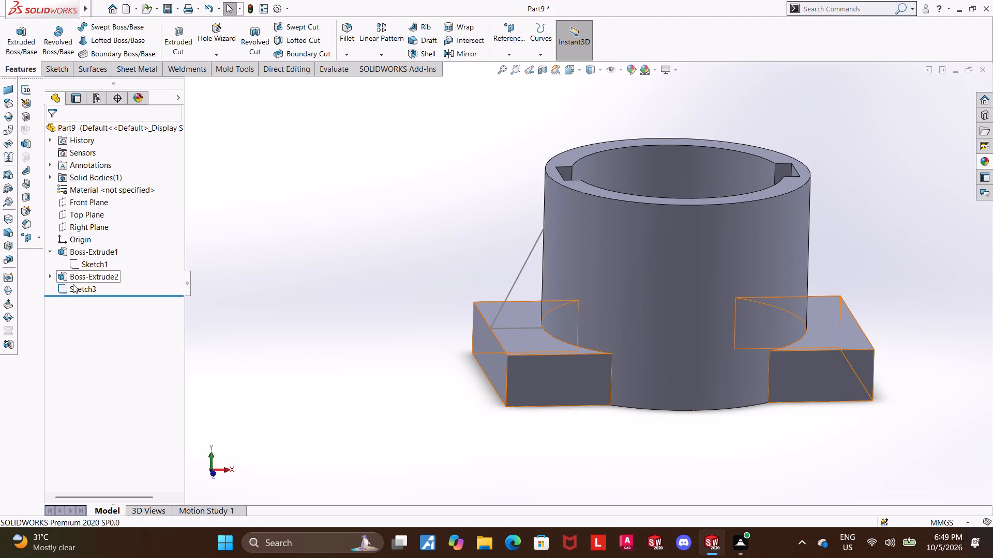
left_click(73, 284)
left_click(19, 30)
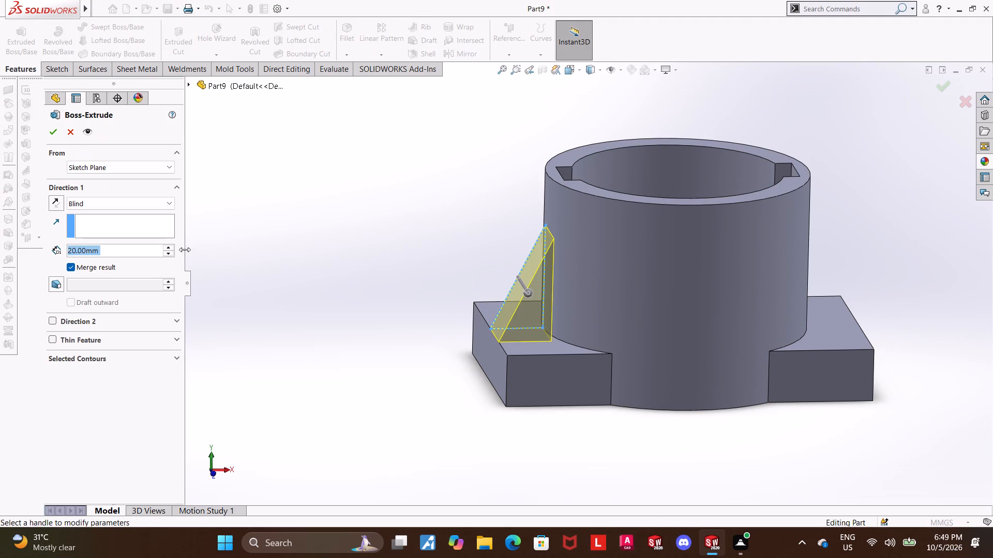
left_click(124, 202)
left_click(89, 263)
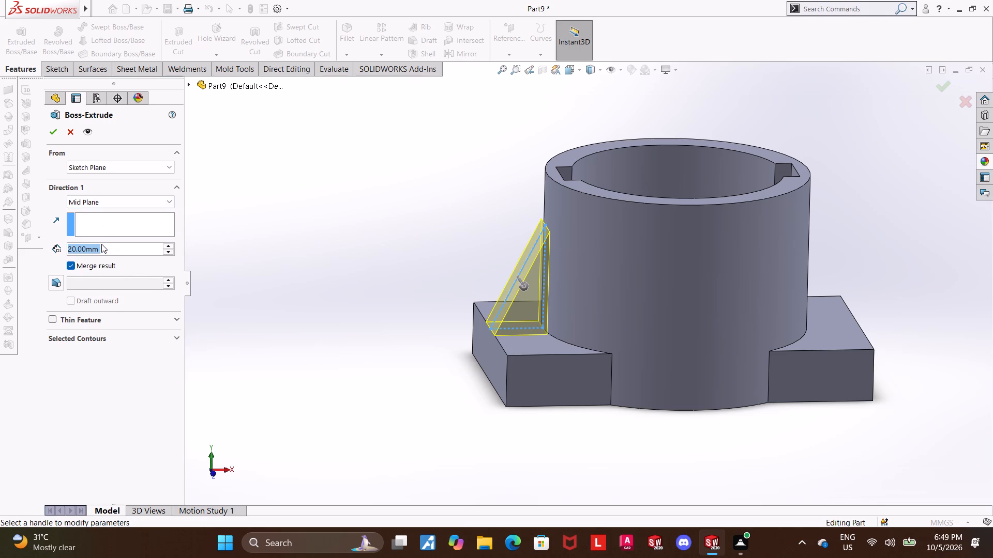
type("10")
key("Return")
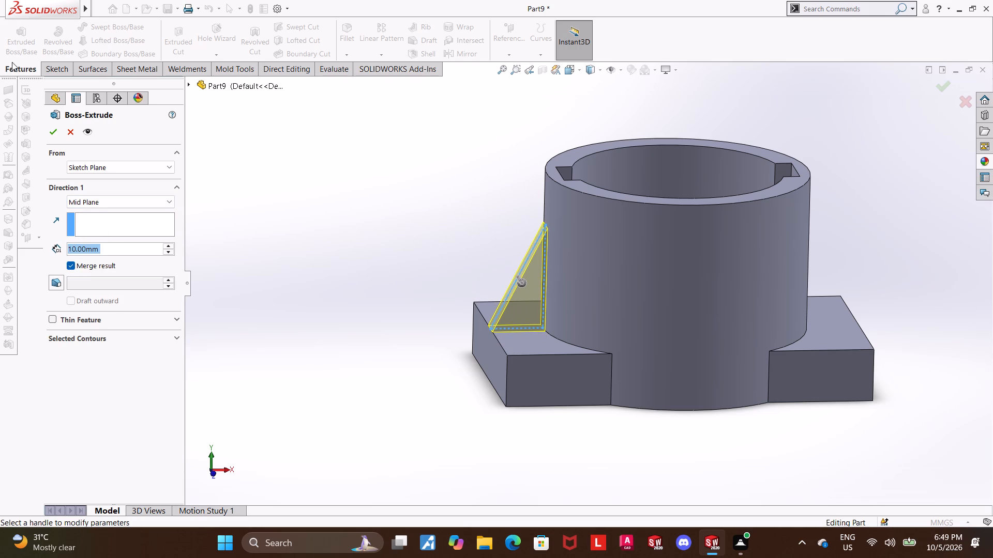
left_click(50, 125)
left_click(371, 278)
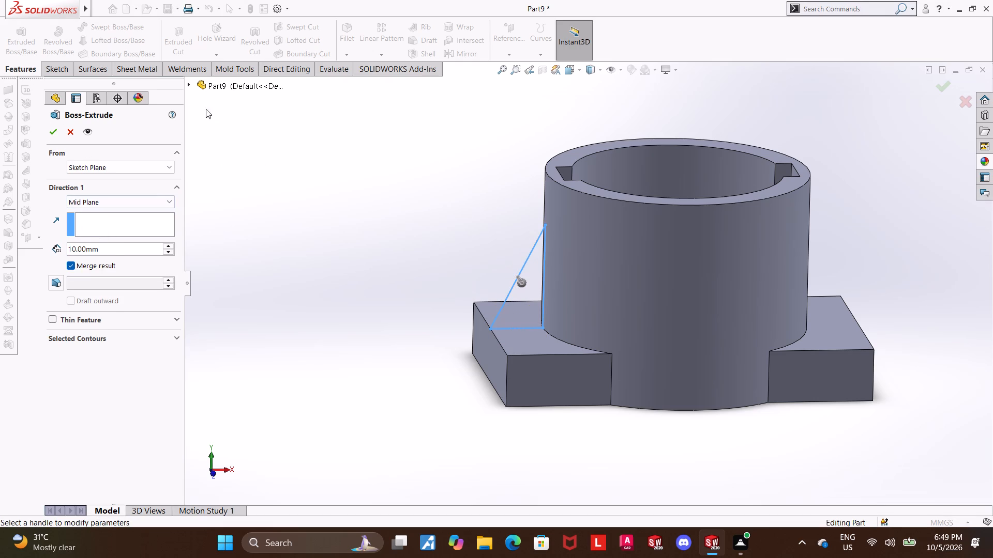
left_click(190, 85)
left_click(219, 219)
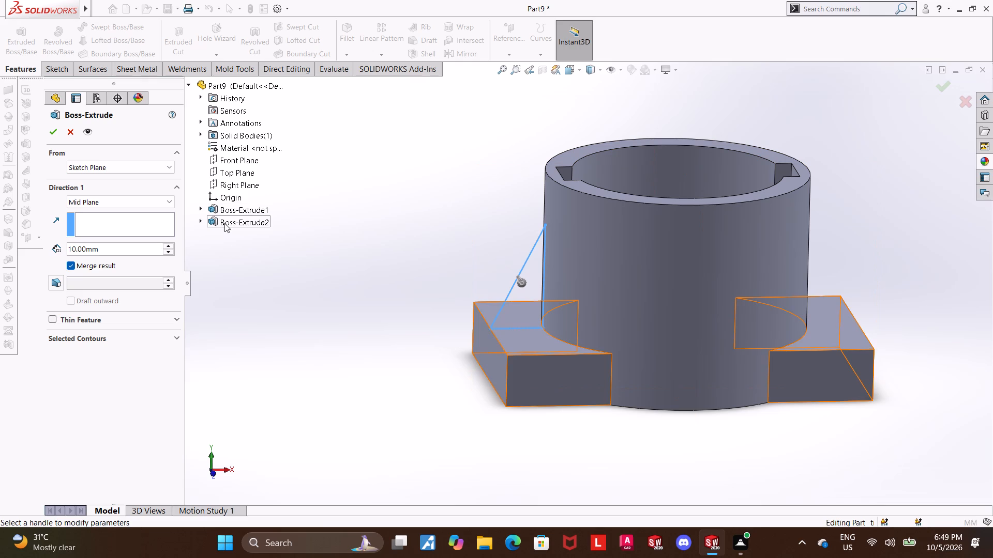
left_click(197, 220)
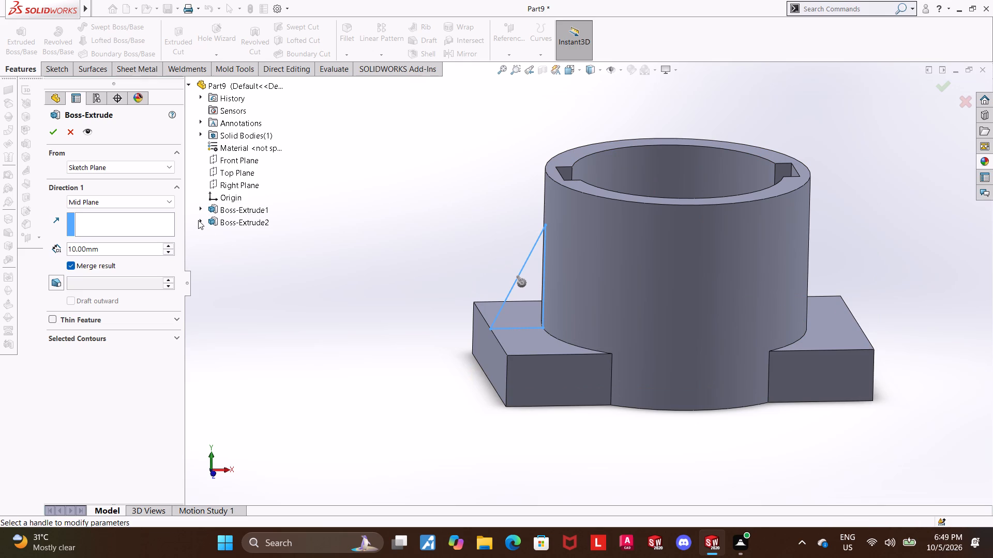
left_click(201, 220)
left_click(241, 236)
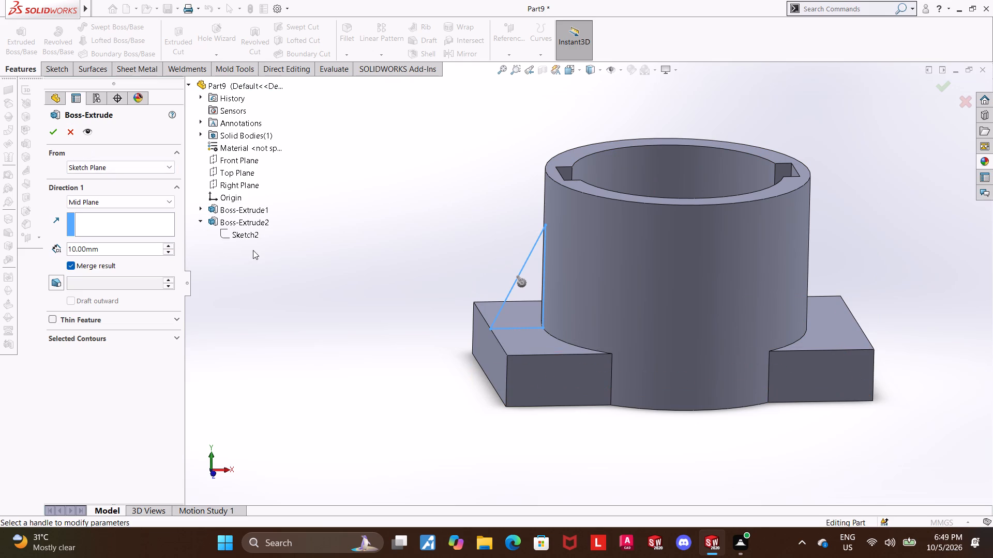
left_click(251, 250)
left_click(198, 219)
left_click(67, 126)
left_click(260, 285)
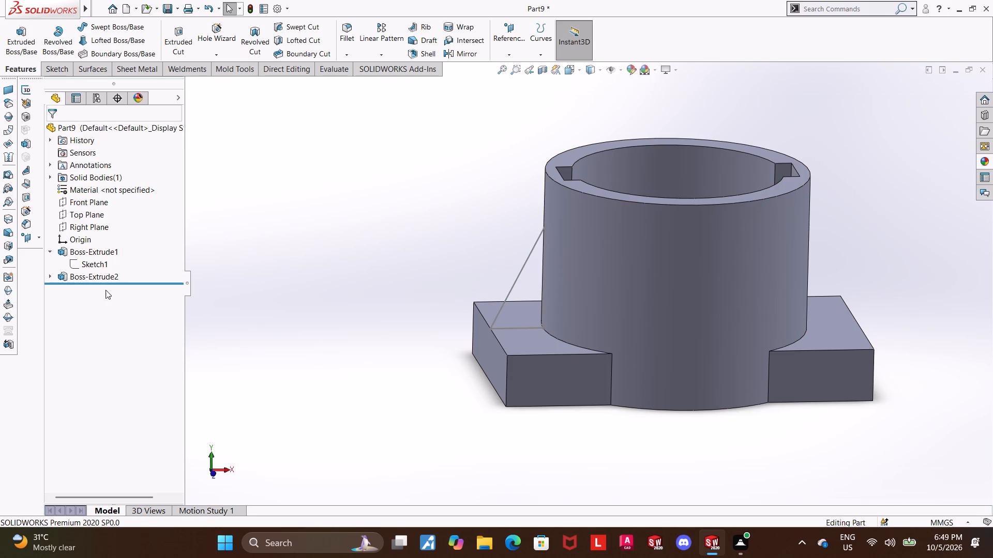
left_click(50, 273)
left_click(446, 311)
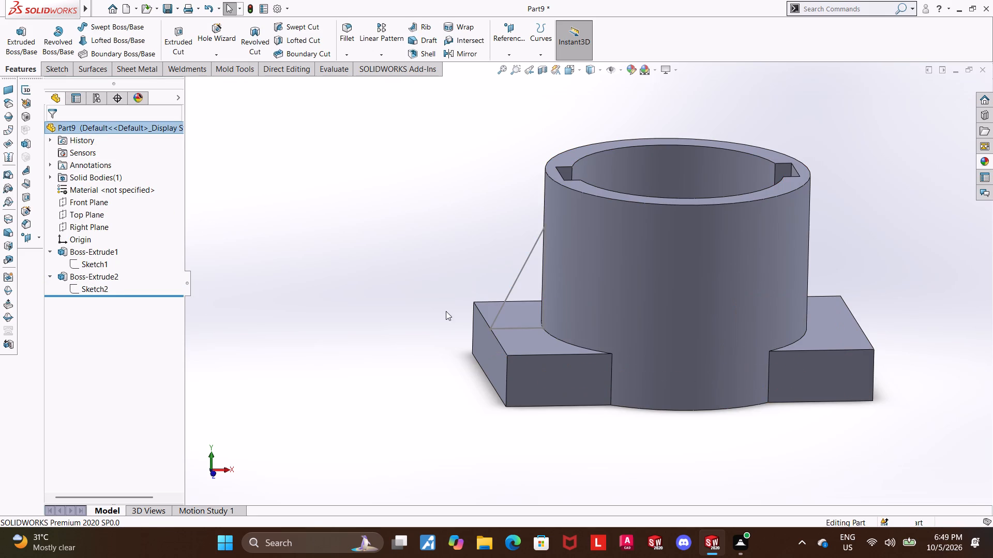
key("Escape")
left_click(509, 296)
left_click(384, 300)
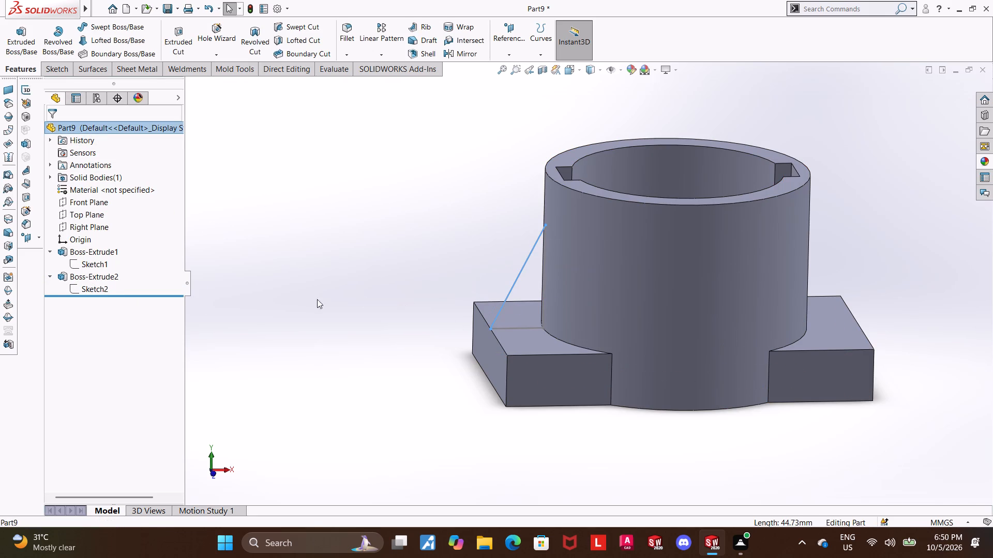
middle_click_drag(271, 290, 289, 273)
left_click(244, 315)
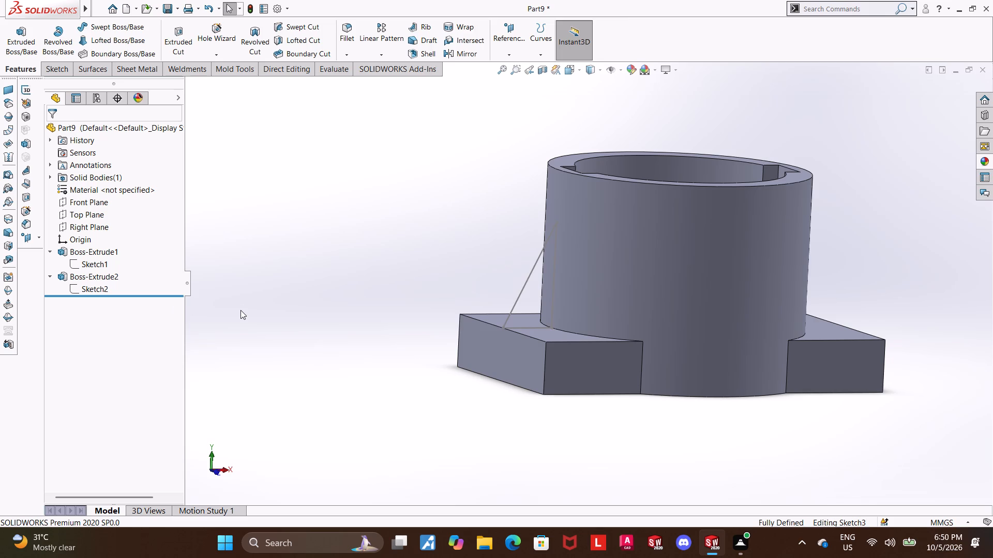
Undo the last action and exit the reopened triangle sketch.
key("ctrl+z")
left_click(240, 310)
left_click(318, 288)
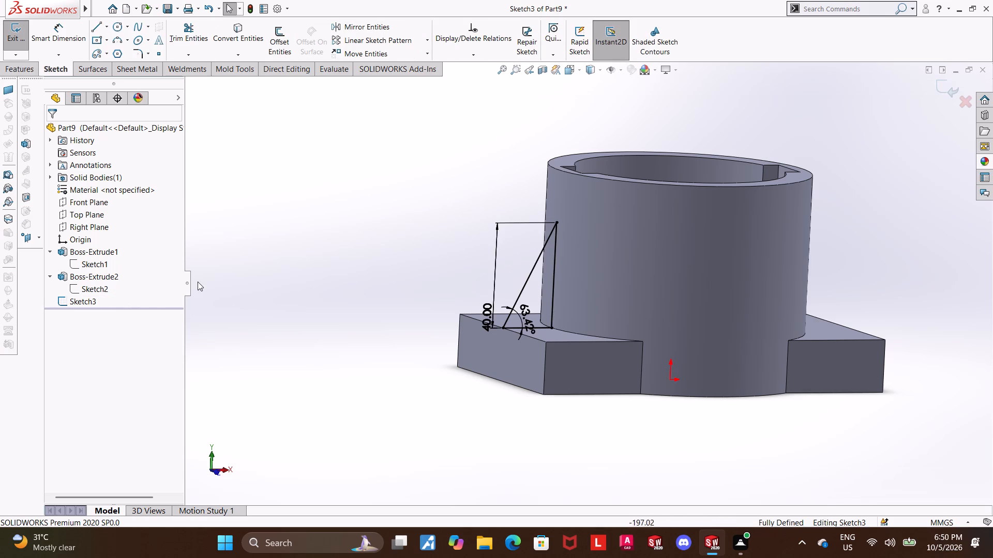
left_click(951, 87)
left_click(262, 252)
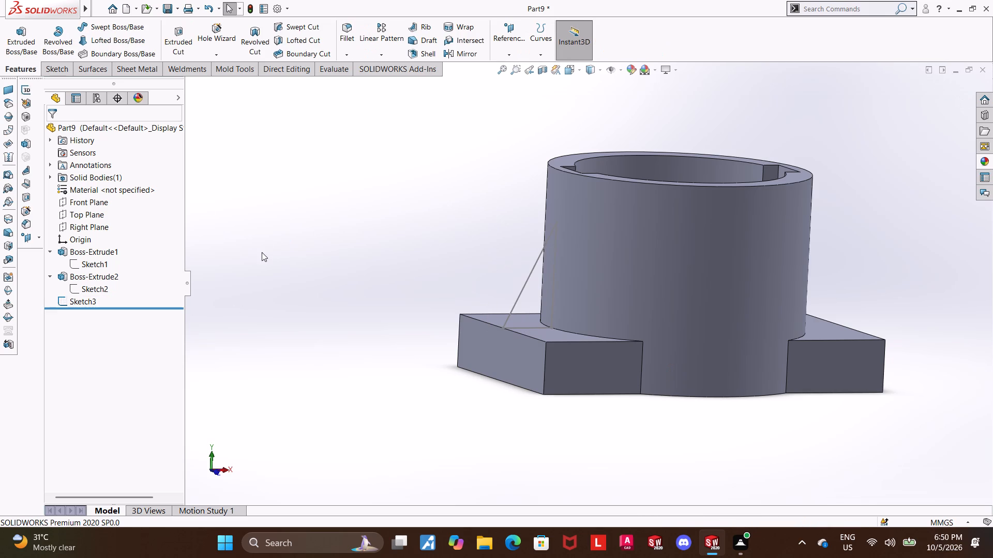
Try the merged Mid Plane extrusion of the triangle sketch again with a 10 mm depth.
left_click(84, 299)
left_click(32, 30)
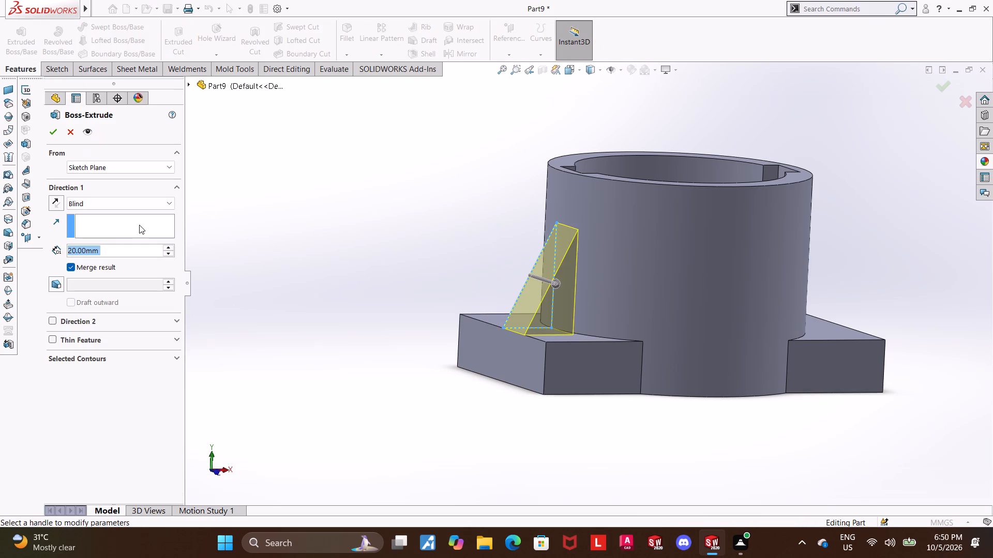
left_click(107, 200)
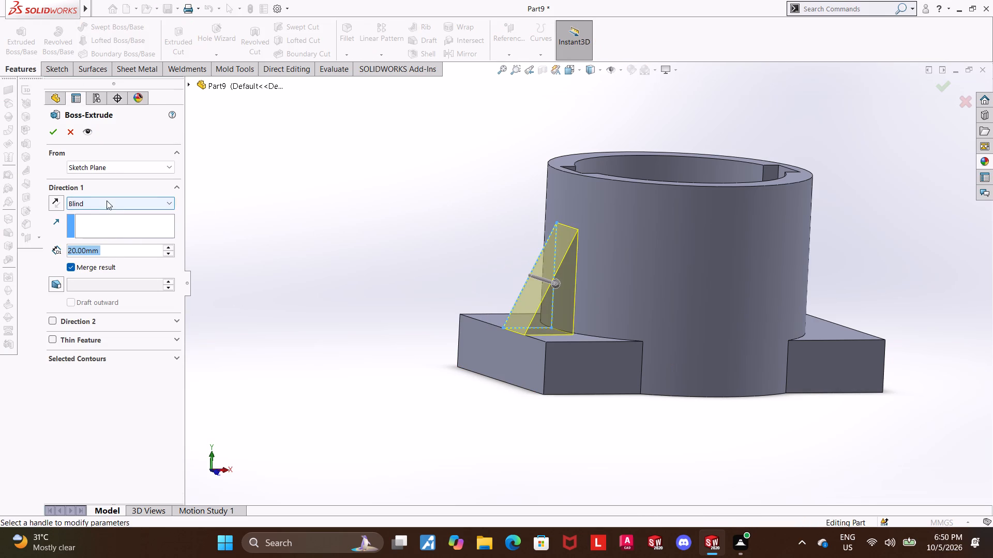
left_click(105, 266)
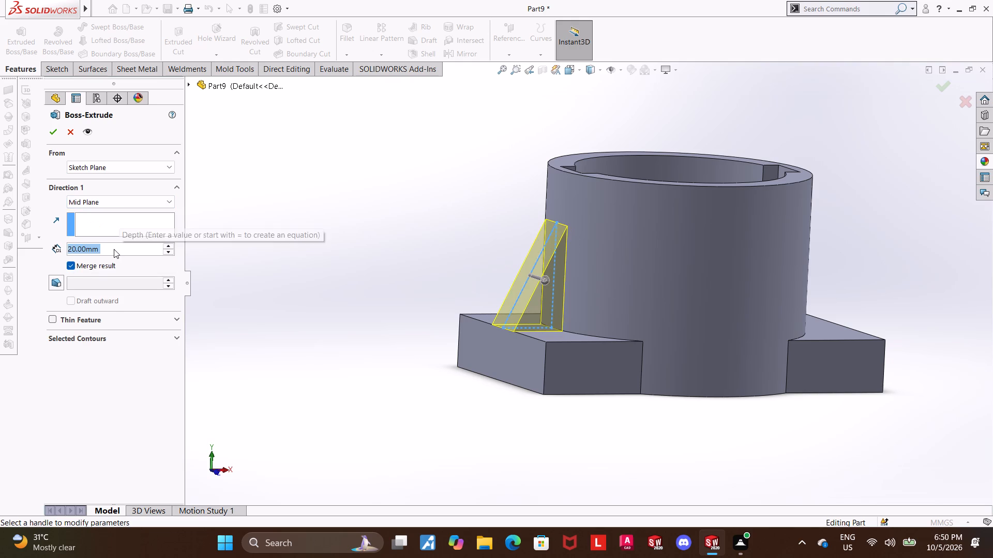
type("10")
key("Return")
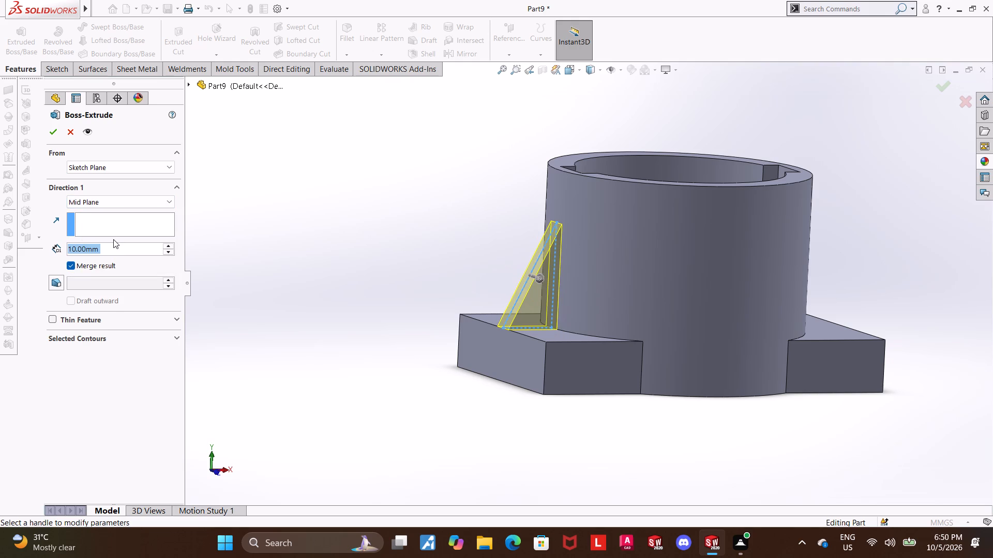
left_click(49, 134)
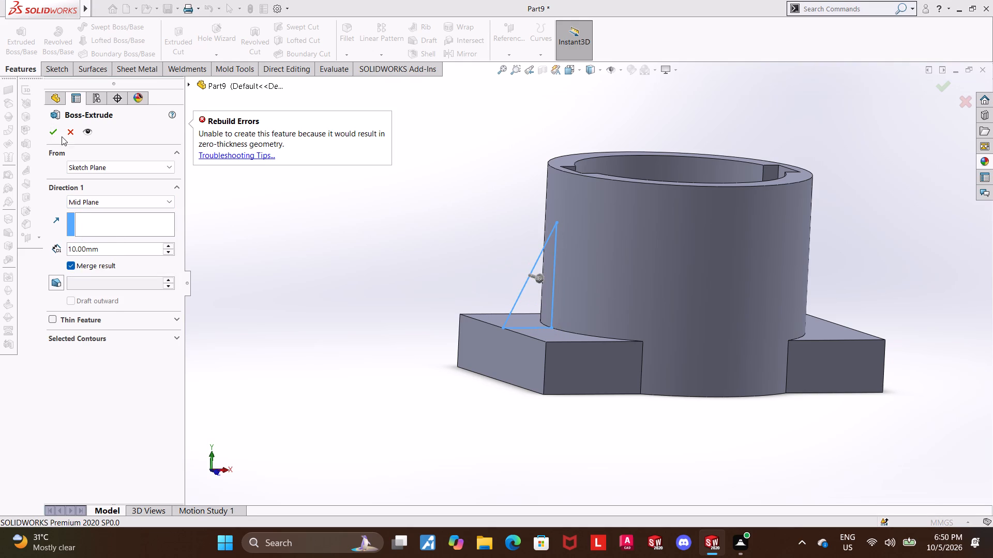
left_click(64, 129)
Open the triangle sketch for editing in a face-on view and trim away its vertical line along the ring wall.
left_click(86, 301)
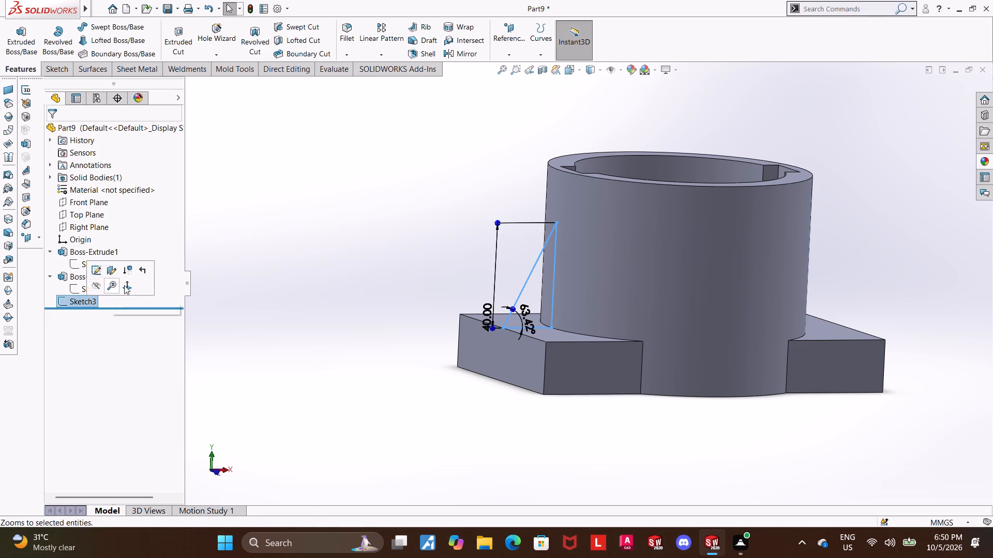
left_click(125, 285)
left_click_drag(275, 303, 268, 304)
left_click(86, 305)
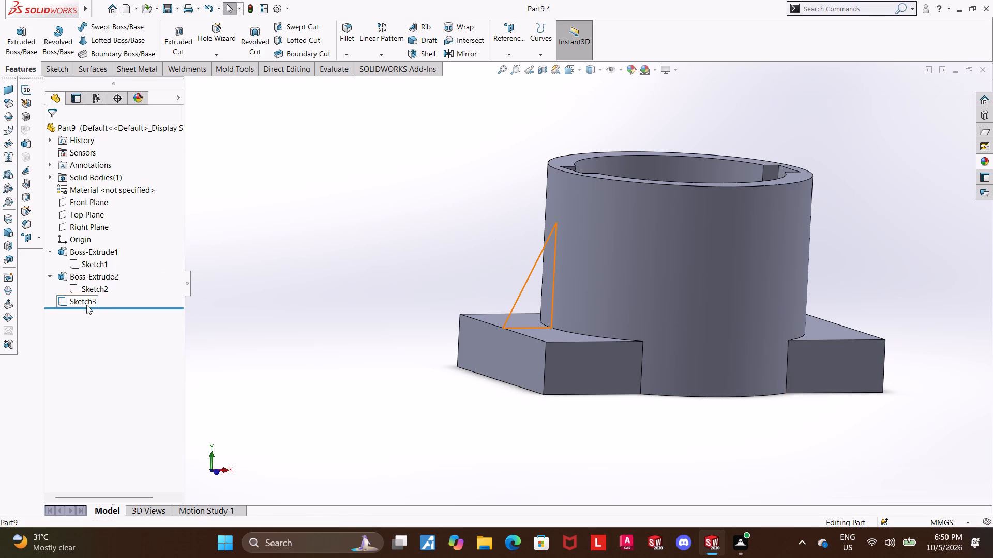
left_click(123, 293)
scroll(418, 272, "down", 2)
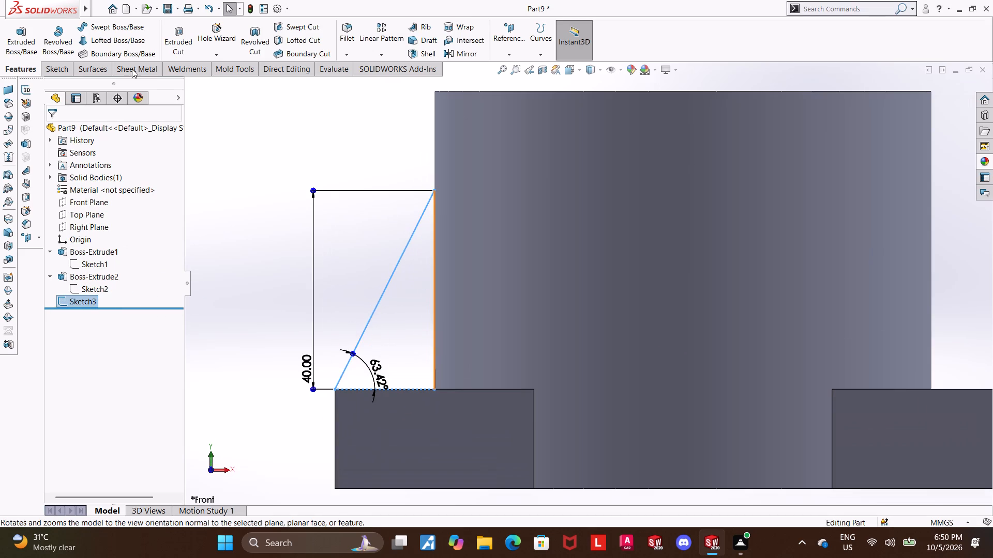
left_click(88, 301)
left_click(95, 265)
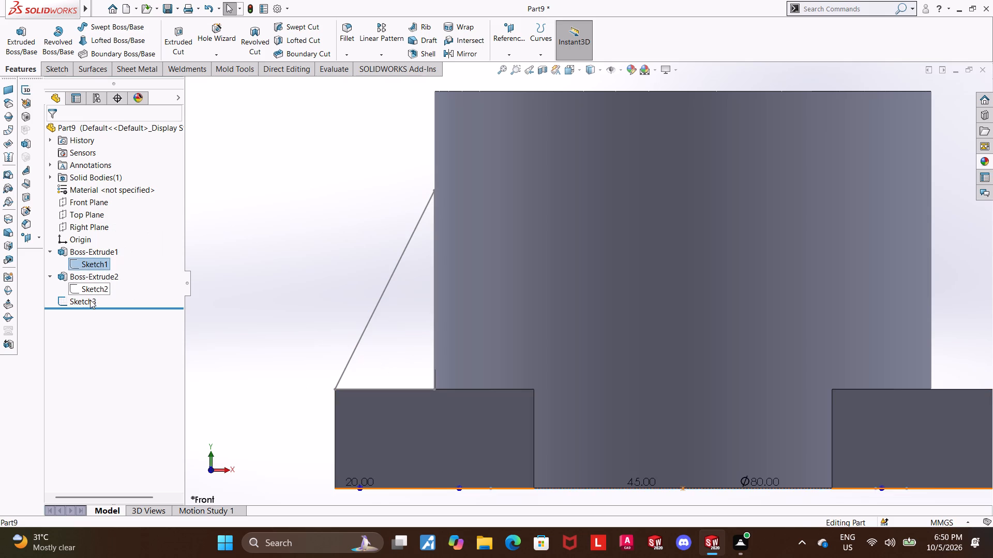
left_click(90, 300)
left_click(95, 270)
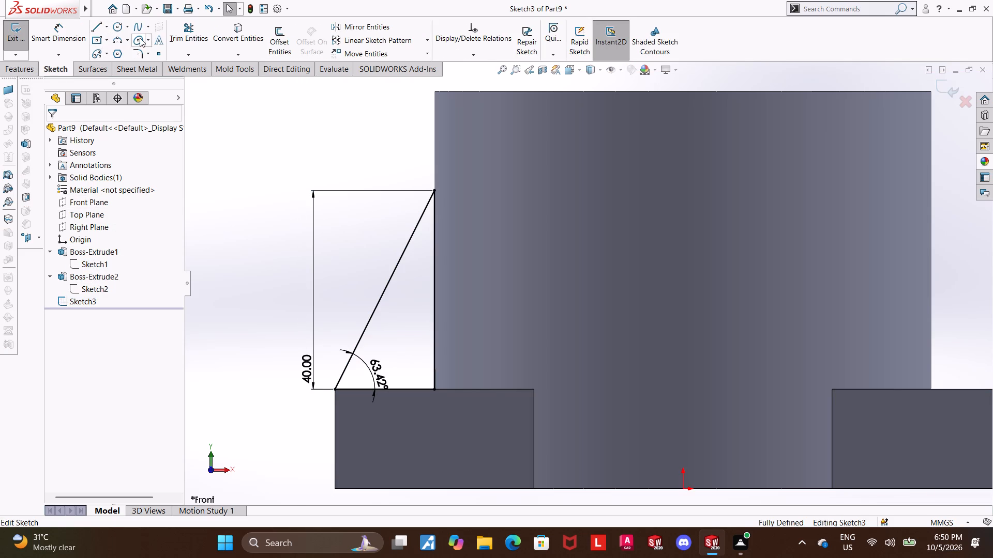
left_click(189, 36)
left_click_drag(480, 326, 402, 314)
key("Escape")
key("Escape")
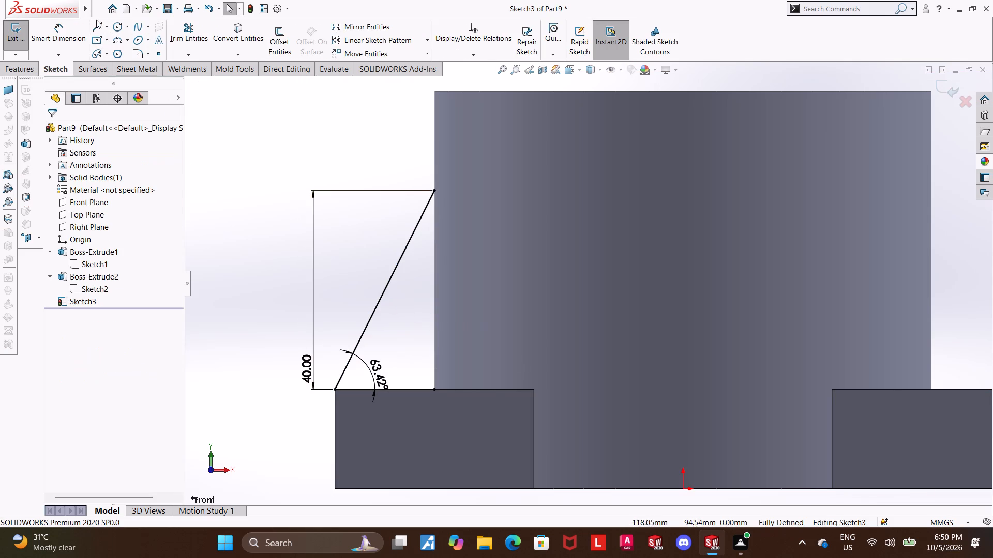
Close the triangle profile with lines from its apex about 2 mm into the ring wall, 40 mm vertically down, and back to the base line.
double_click(97, 23)
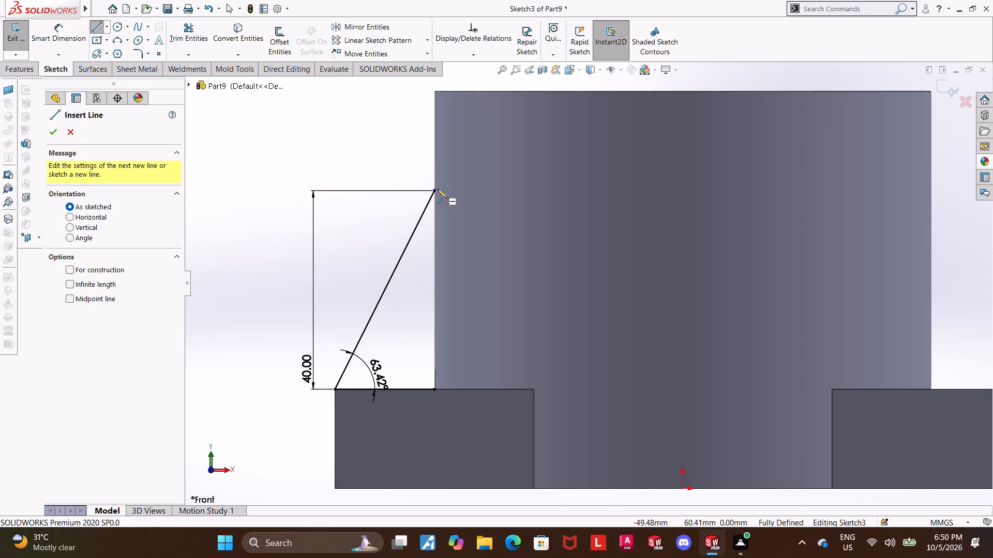
left_click(437, 189)
left_click(444, 189)
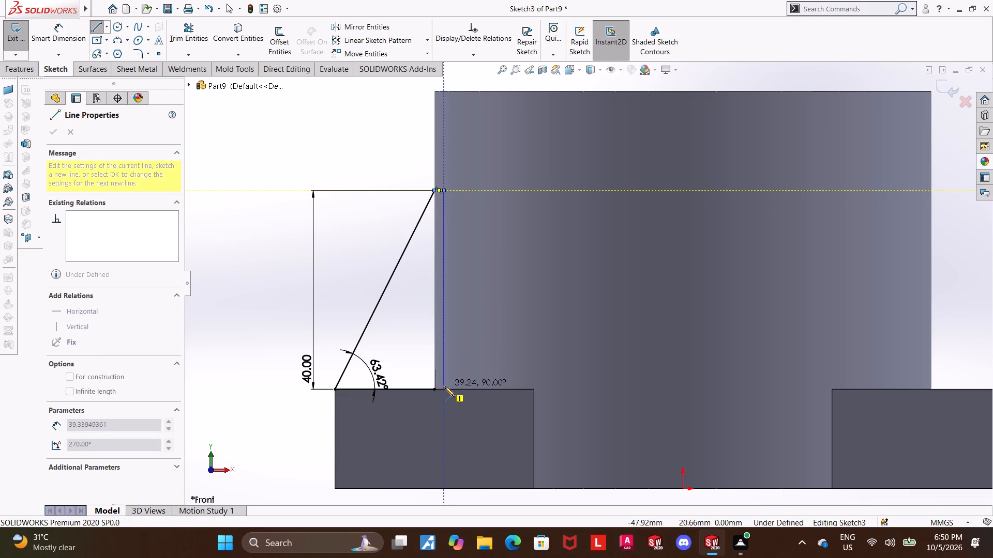
left_click(443, 391)
left_click(433, 387)
key("Escape")
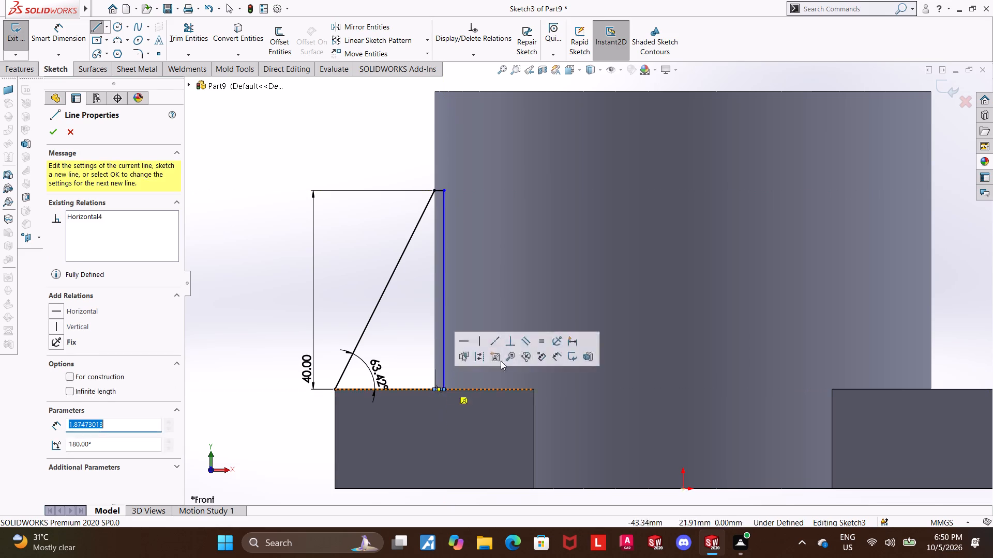
key("Escape")
key("Escape")
key("Escape")
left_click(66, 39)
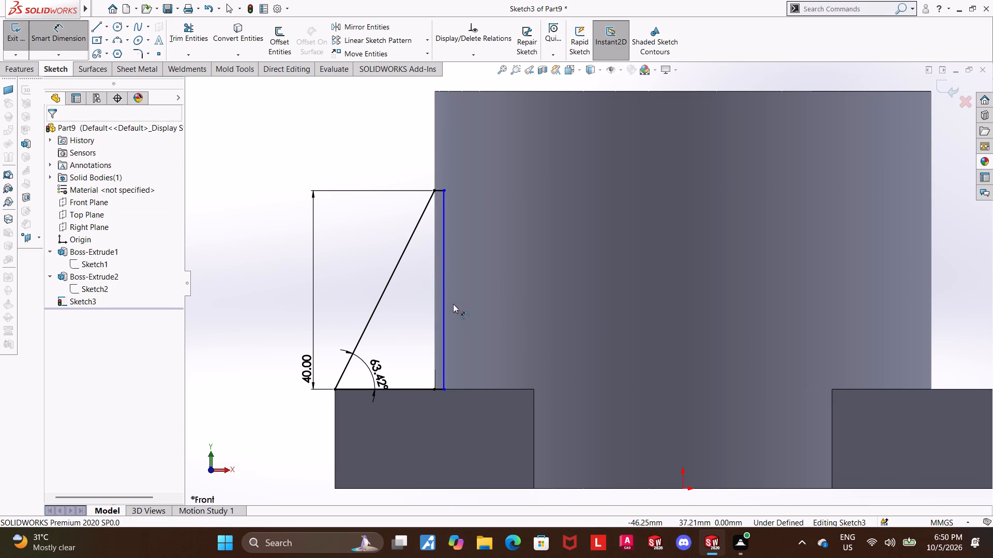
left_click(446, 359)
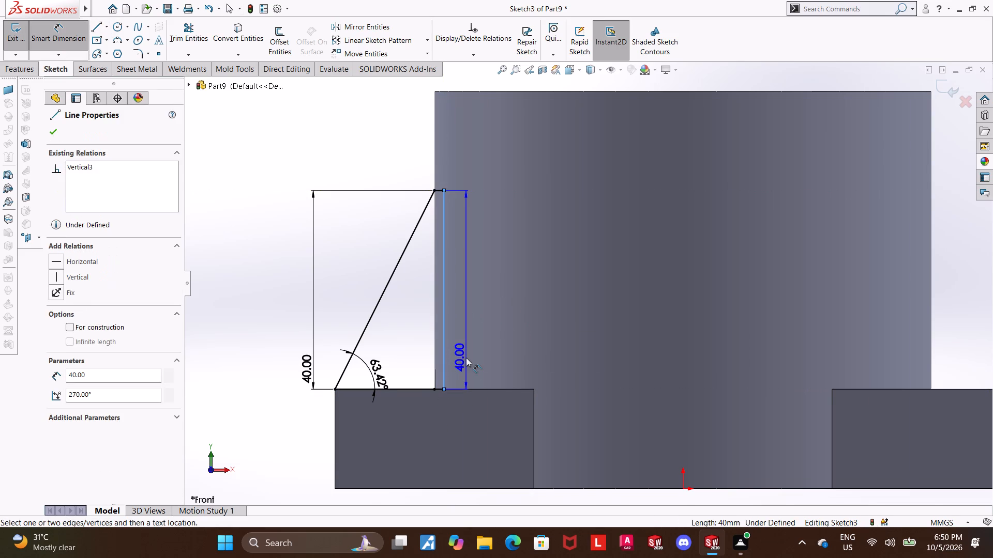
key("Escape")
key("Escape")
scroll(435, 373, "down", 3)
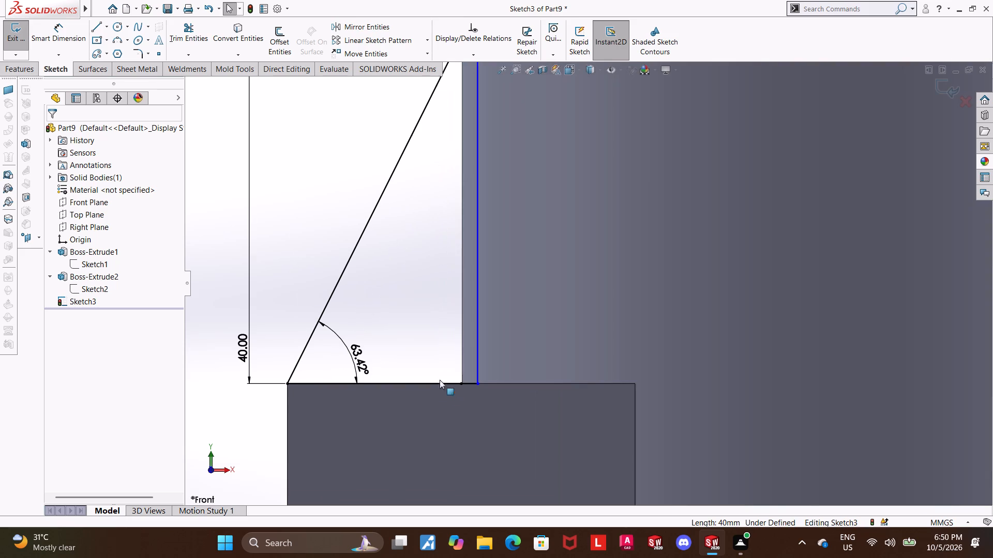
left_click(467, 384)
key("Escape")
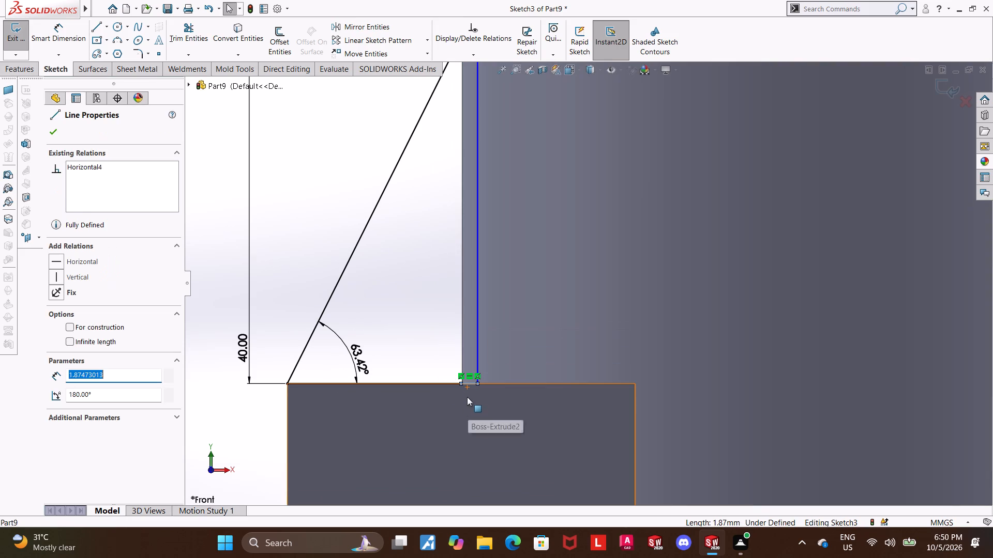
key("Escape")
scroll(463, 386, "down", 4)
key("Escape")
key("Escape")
Exit the closed triangle sketch and extrude it 10 mm with a Mid Plane end condition and merged result.
left_click(942, 91)
scroll(853, 185, "up", 4)
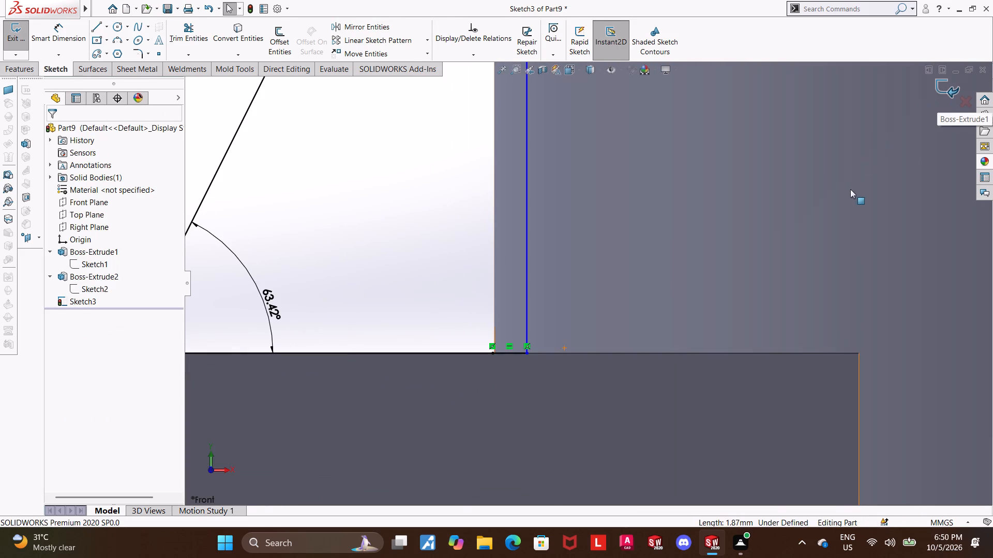
scroll(850, 189, "up", 6)
middle_click_drag(378, 246, 396, 296)
left_click(84, 302)
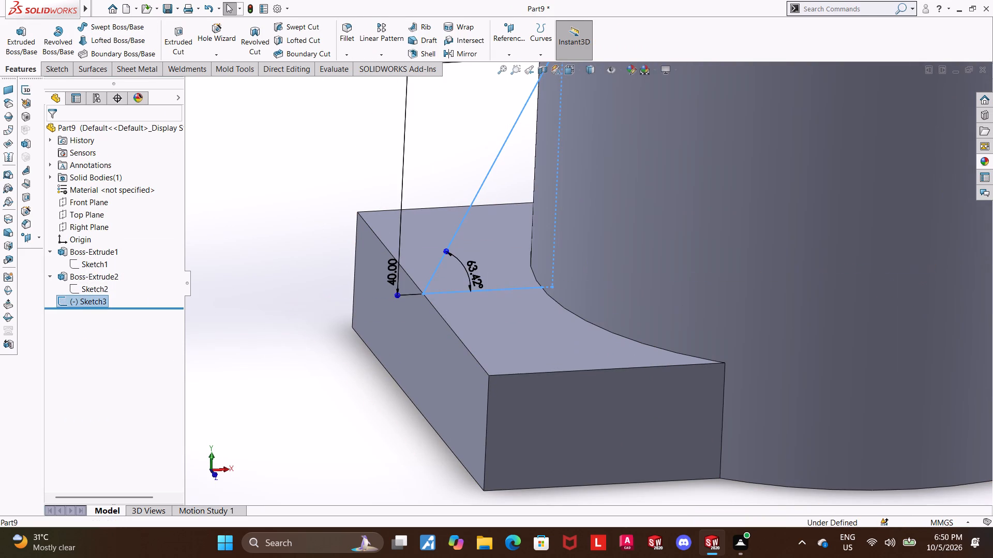
left_click(11, 45)
scroll(251, 245, "up", 3)
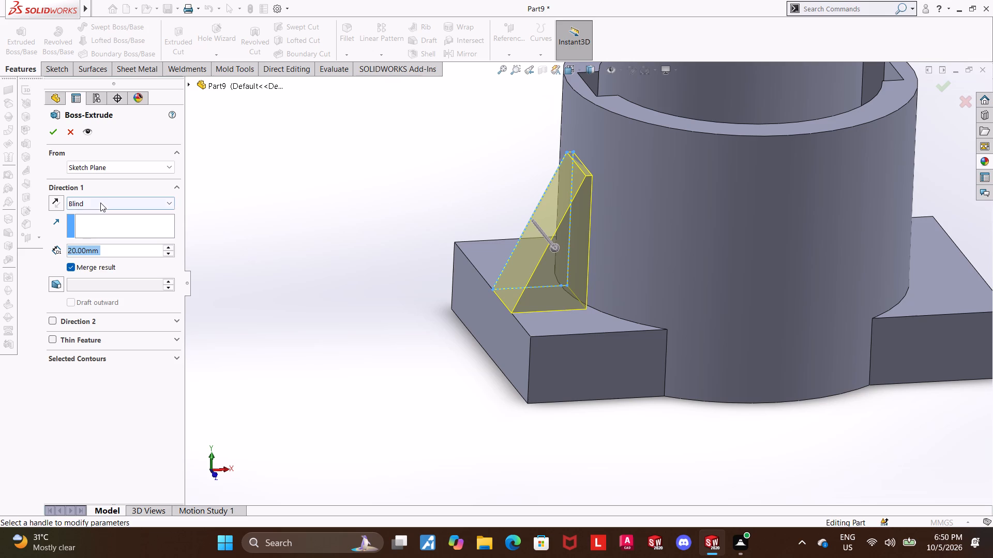
left_click(100, 203)
left_click(92, 267)
type("10")
key("Return")
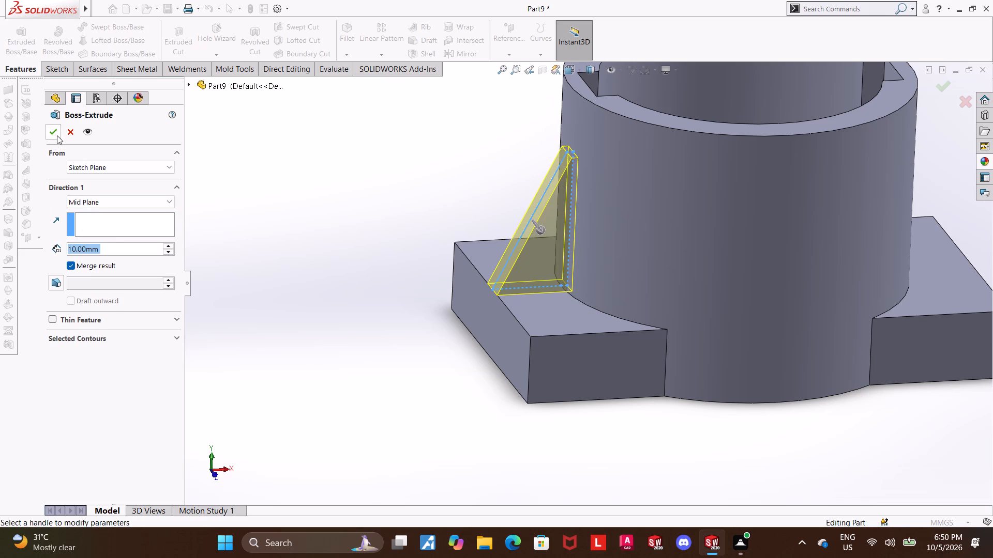
left_click(56, 134)
left_click(373, 306)
left_click(378, 340)
Mirror the triangular rib extrusion about the Right Plane onto the opposite lug.
scroll(376, 316, "up", 2)
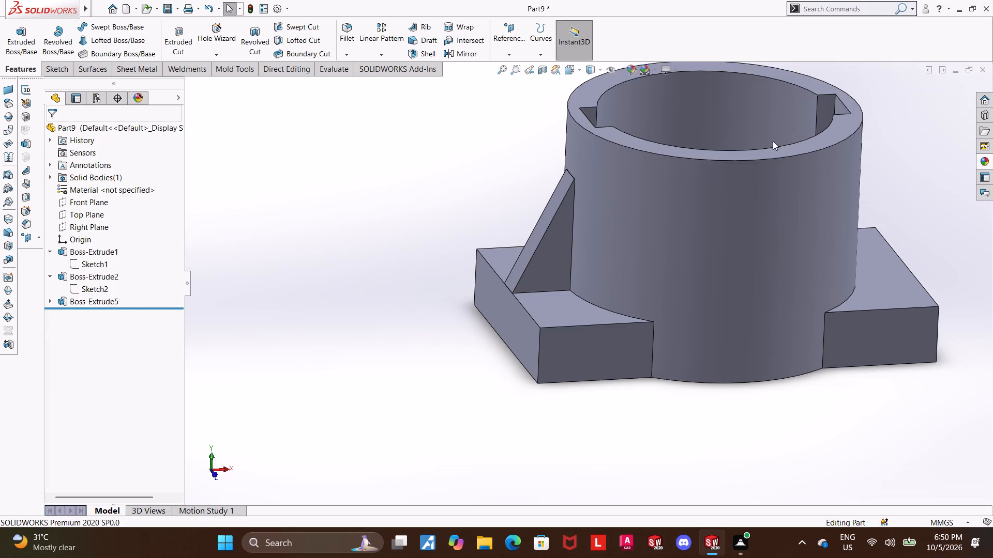
scroll(785, 141, "up", 3)
scroll(766, 143, "down", 2)
left_click(456, 56)
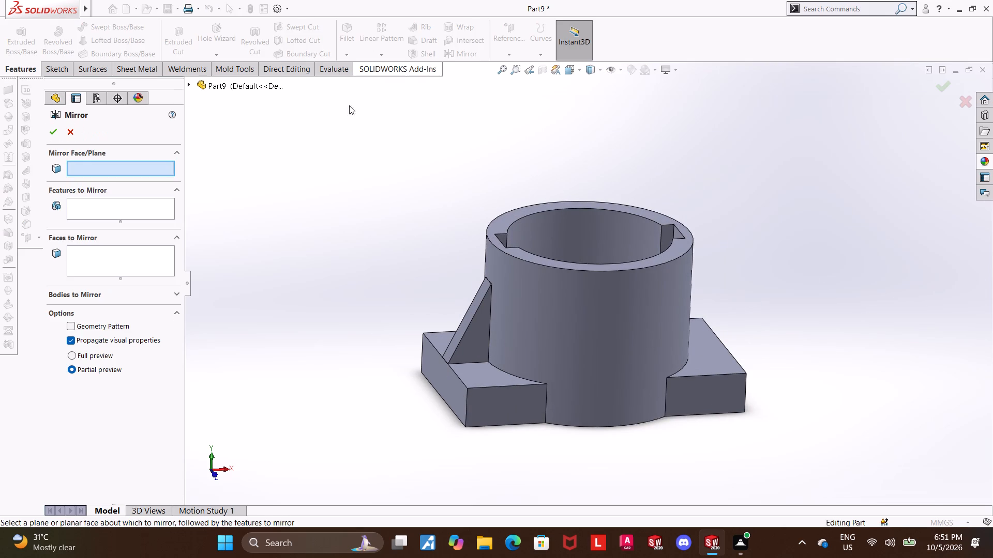
left_click(189, 85)
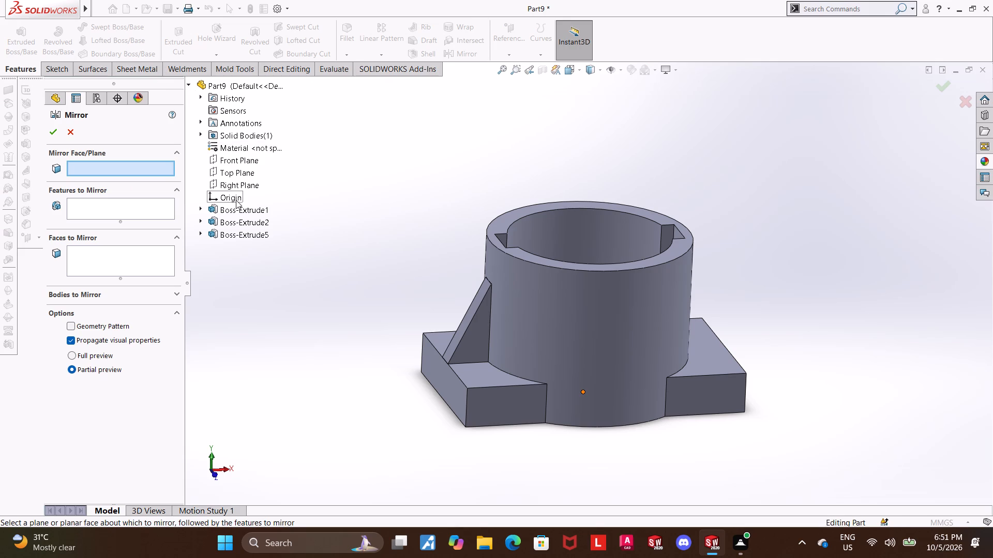
left_click(235, 182)
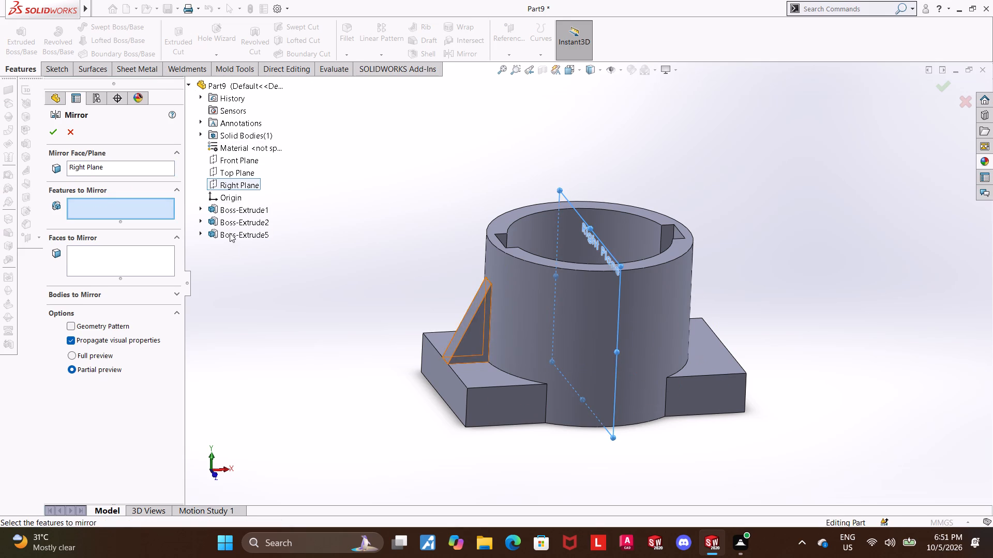
left_click(230, 233)
left_click(50, 132)
left_click(363, 270)
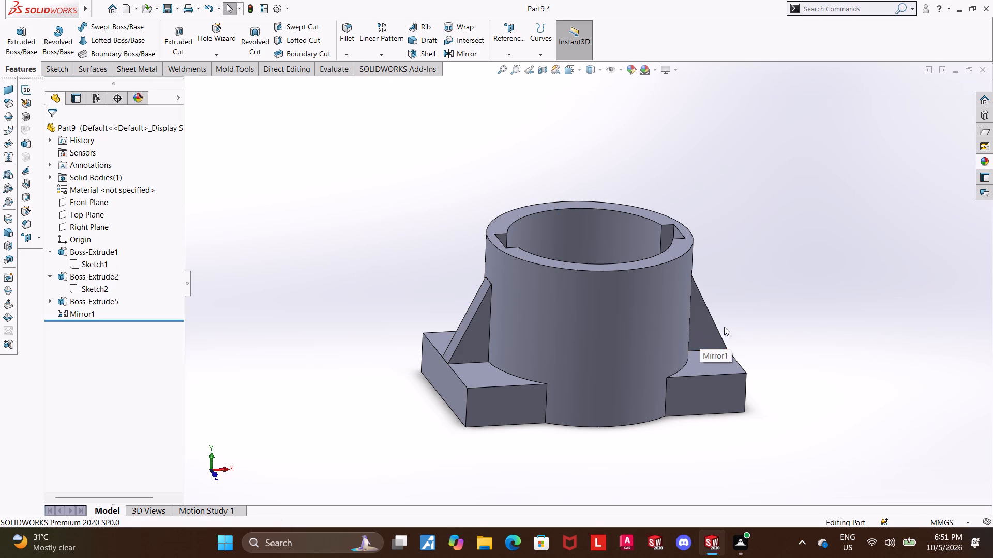
left_click(794, 311)
Start a face-on sketch on the Front Plane and draw a circle about 39 mm in diameter, centred about 54 mm above the origin.
middle_click_drag(794, 311, 808, 328)
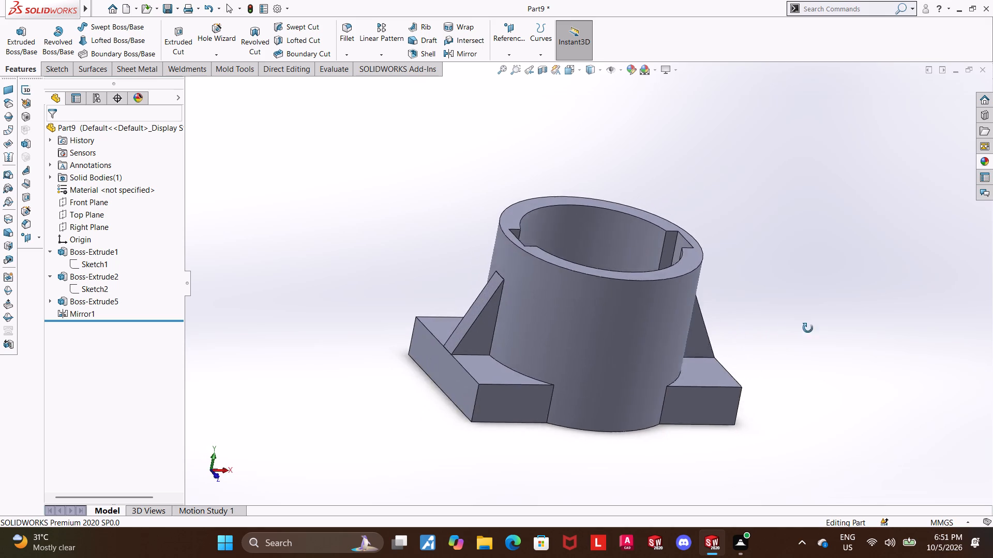
middle_click_drag(808, 328, 829, 379)
middle_click_drag(795, 327, 770, 307)
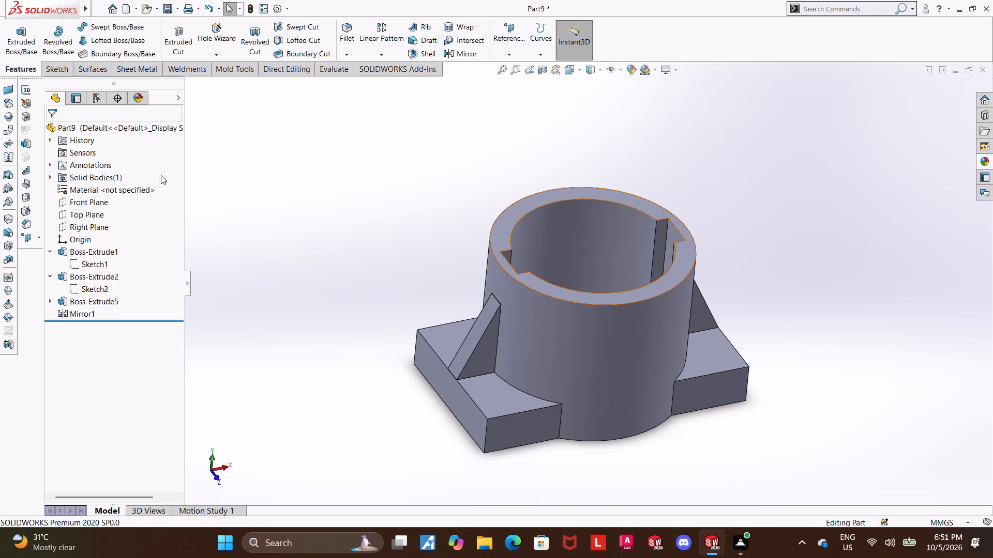
left_click(85, 198)
left_click(92, 183)
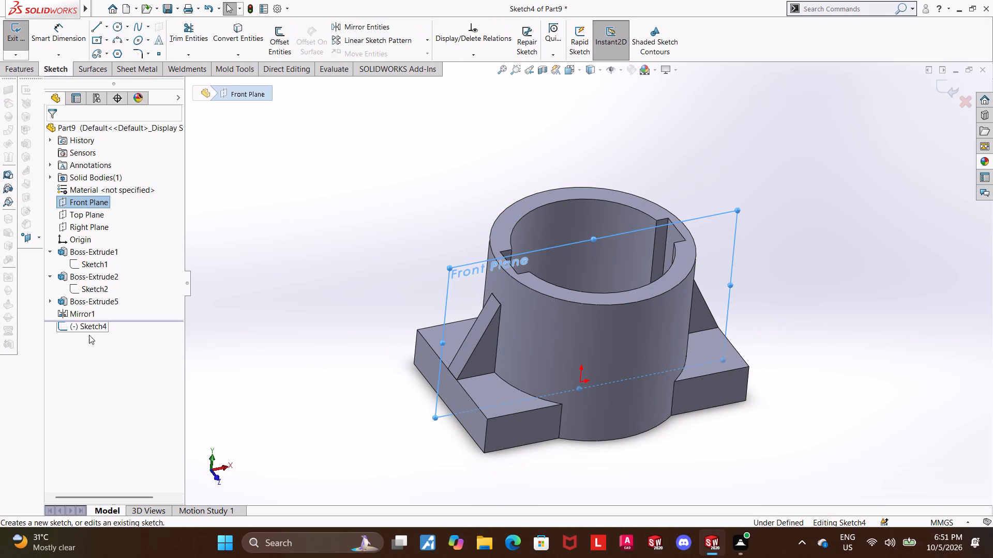
left_click(91, 328)
left_click(119, 313)
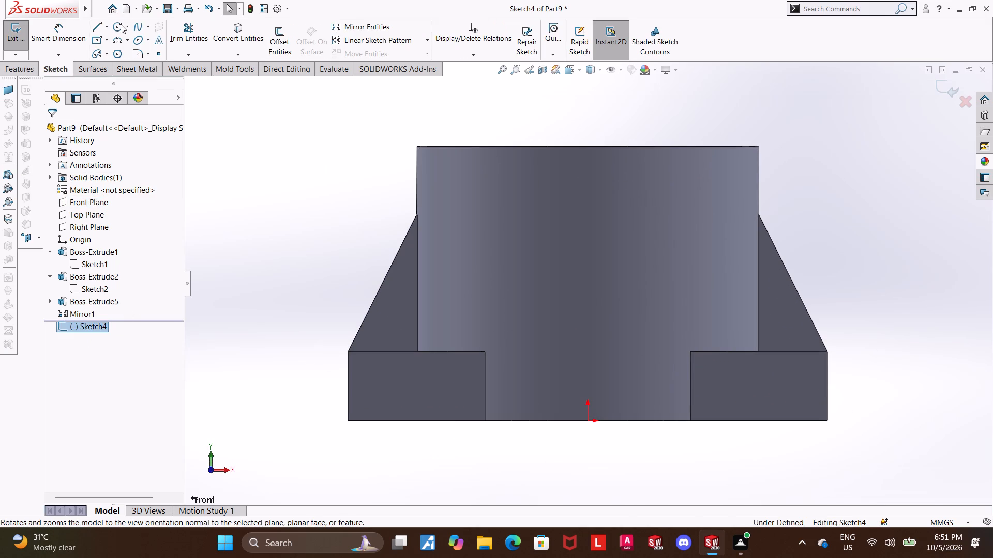
left_click(121, 24)
left_click(588, 237)
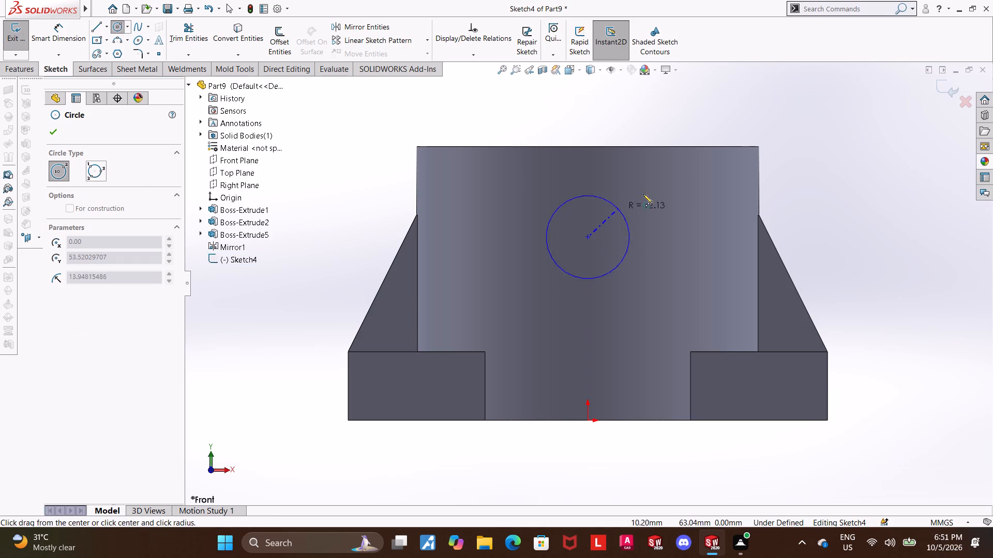
left_click(642, 197)
key("Escape")
Dimension the circle's diameter to 40 mm.
left_click(51, 27)
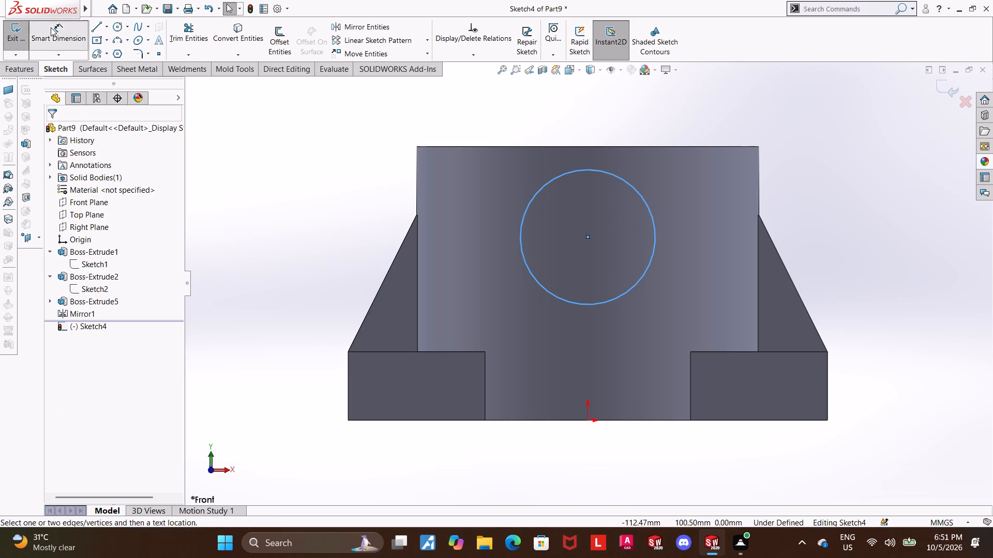
left_click(584, 241)
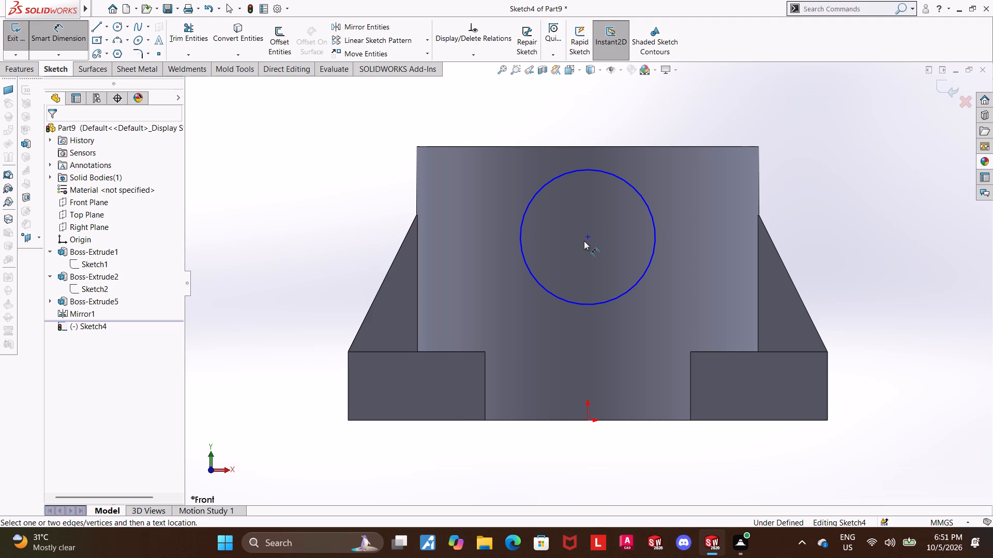
left_click(544, 188)
left_click(511, 179)
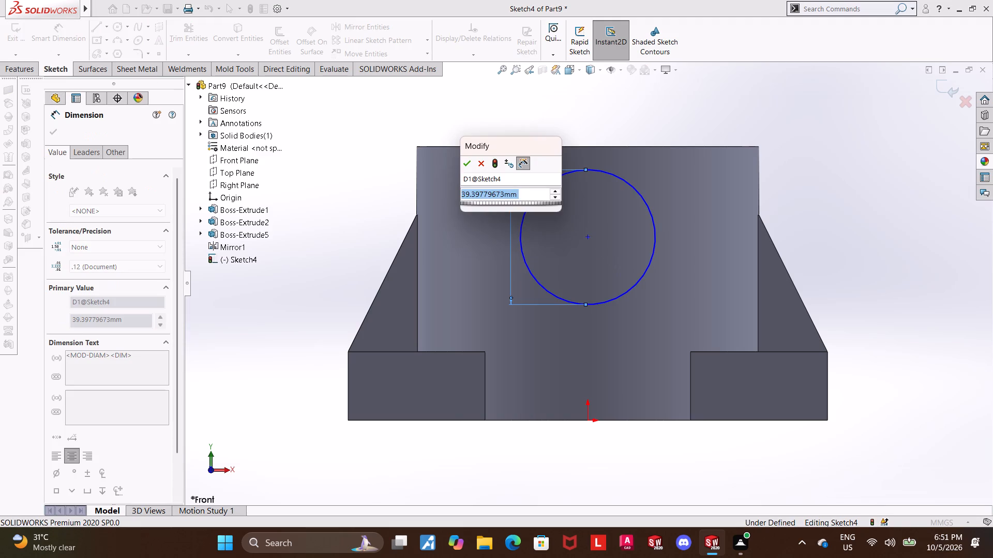
type("40")
key("Return")
key("Escape")
key("Escape")
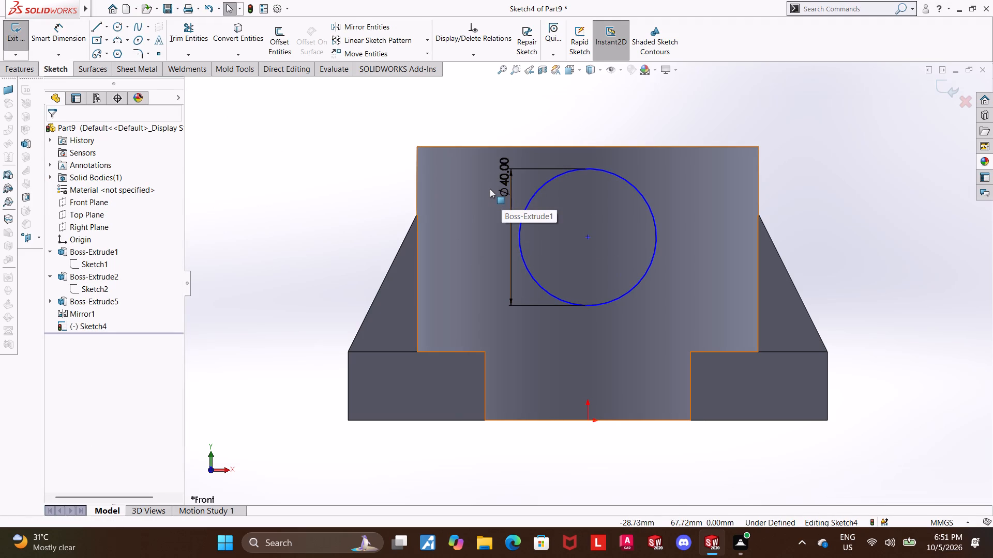
Dimension the circle's centre 30 mm below the ring's top edge.
left_click(63, 35)
left_click(589, 237)
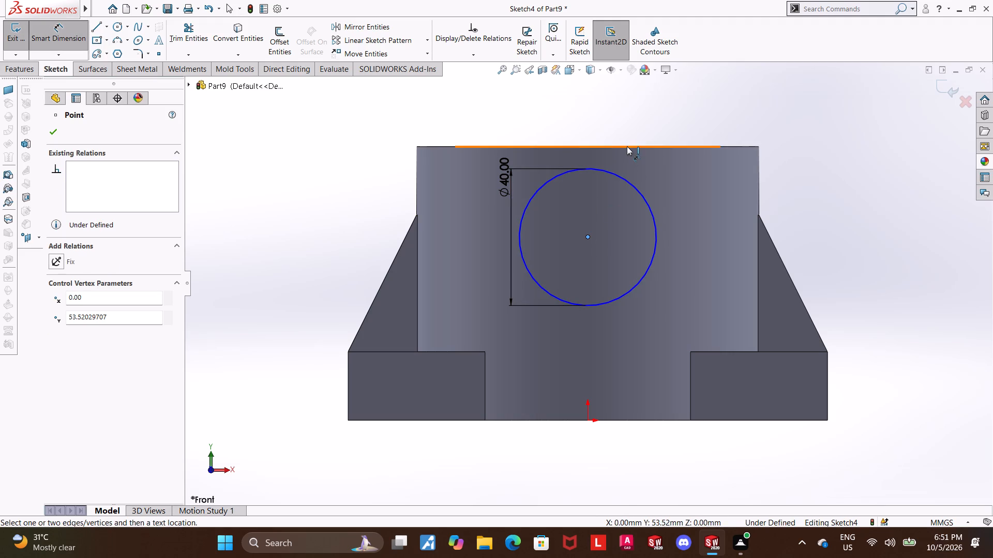
left_click(627, 146)
left_click(857, 211)
type("30")
key("Return")
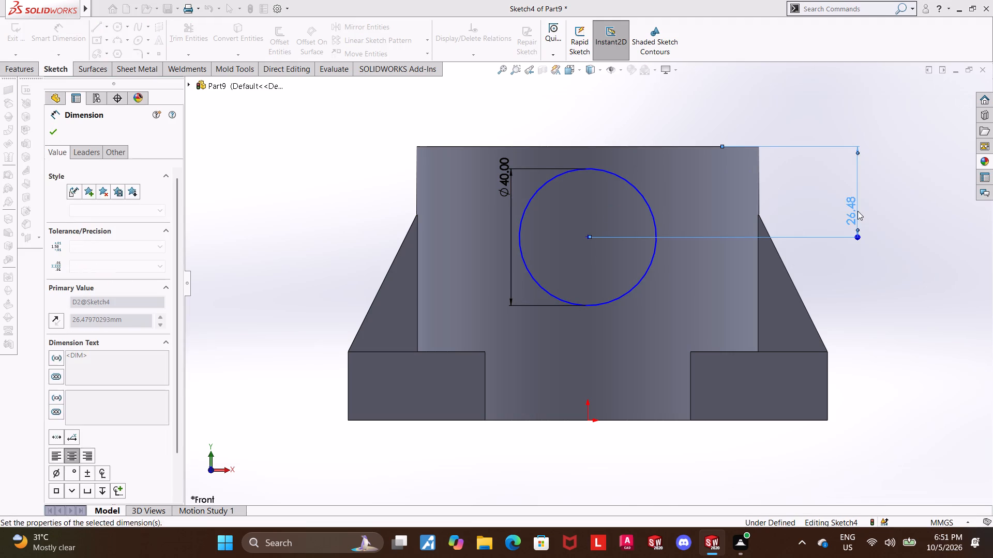
key("Escape")
key("Escape")
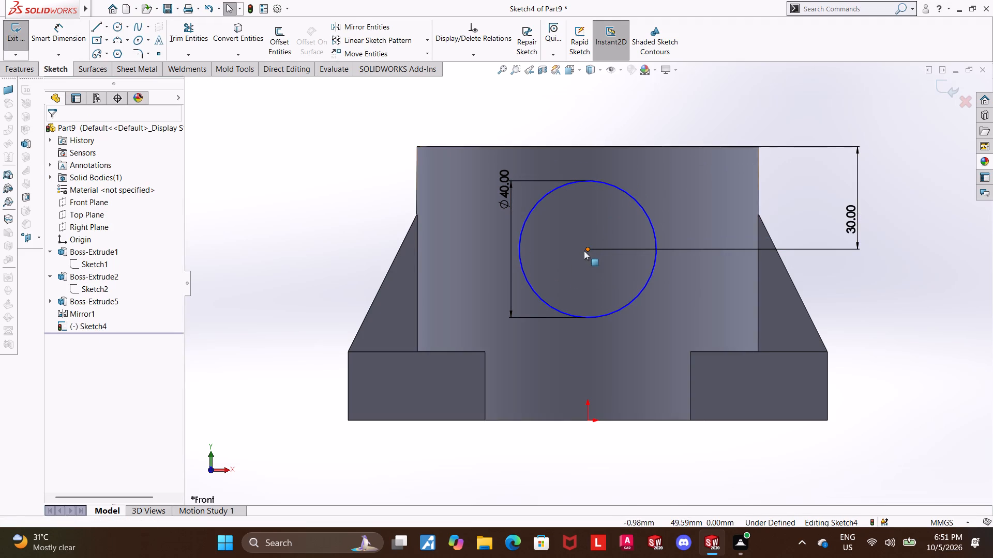
Add a Vertical relation between the circle's centre and the origin.
left_click(584, 251)
left_click(953, 320)
left_click(588, 251)
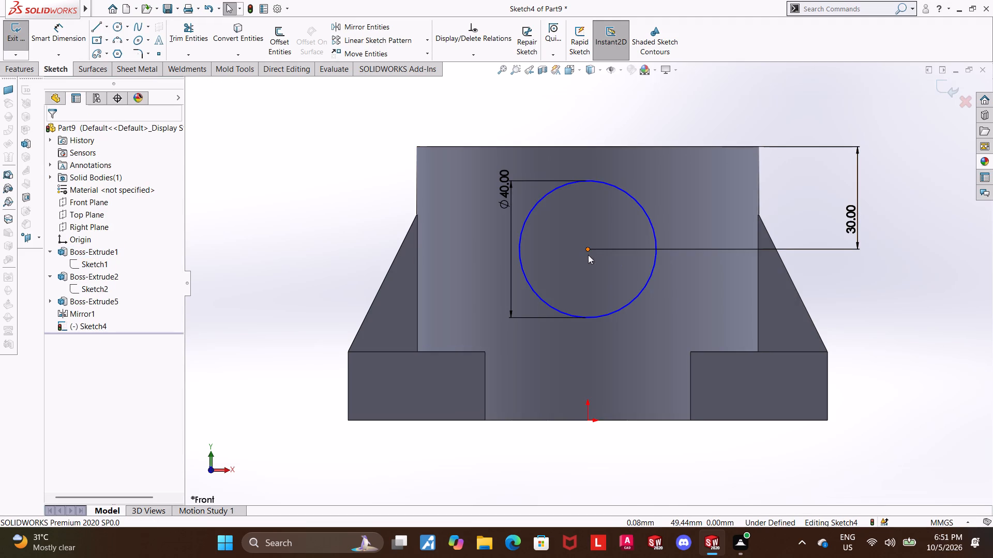
left_click(586, 420, "ctrl")
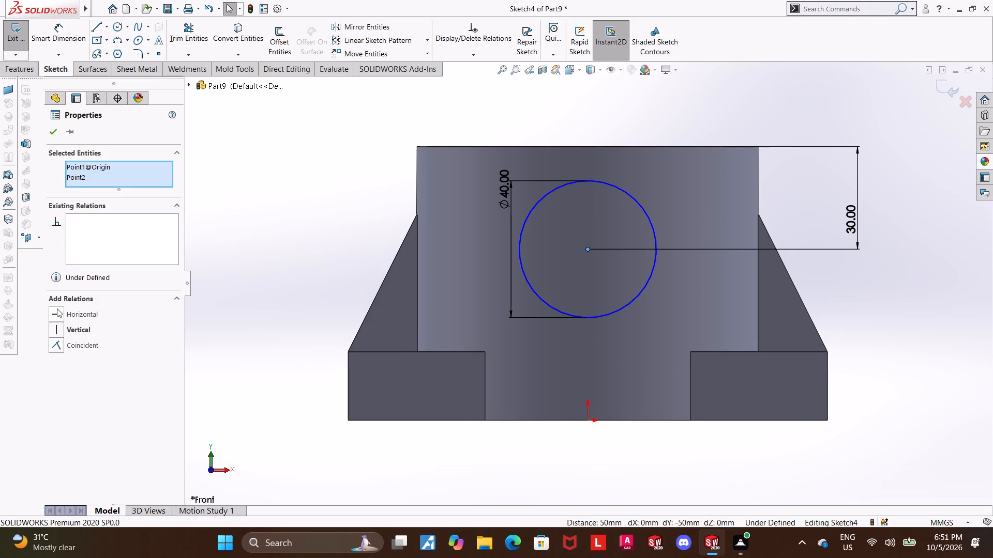
left_click(58, 328)
left_click(580, 274)
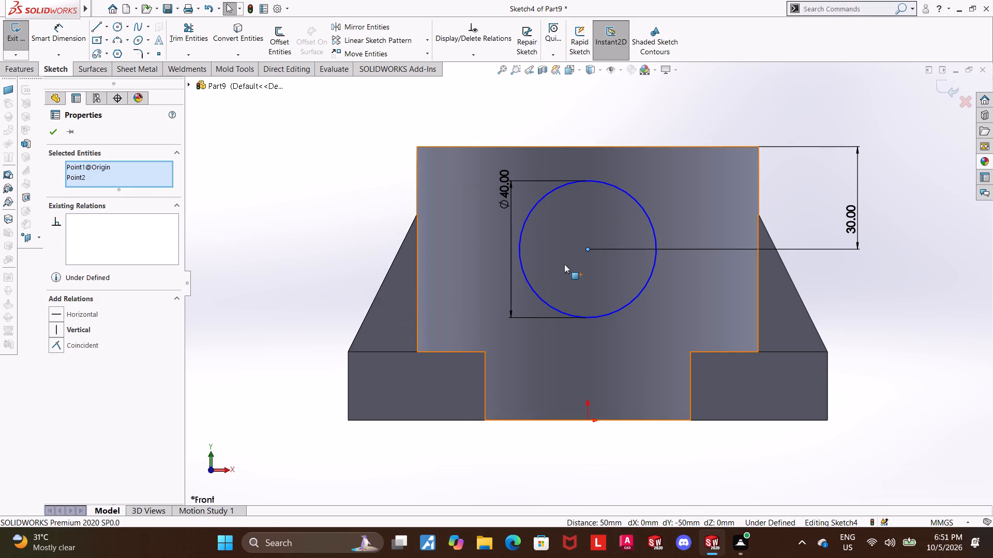
left_click(332, 270)
left_click(588, 249)
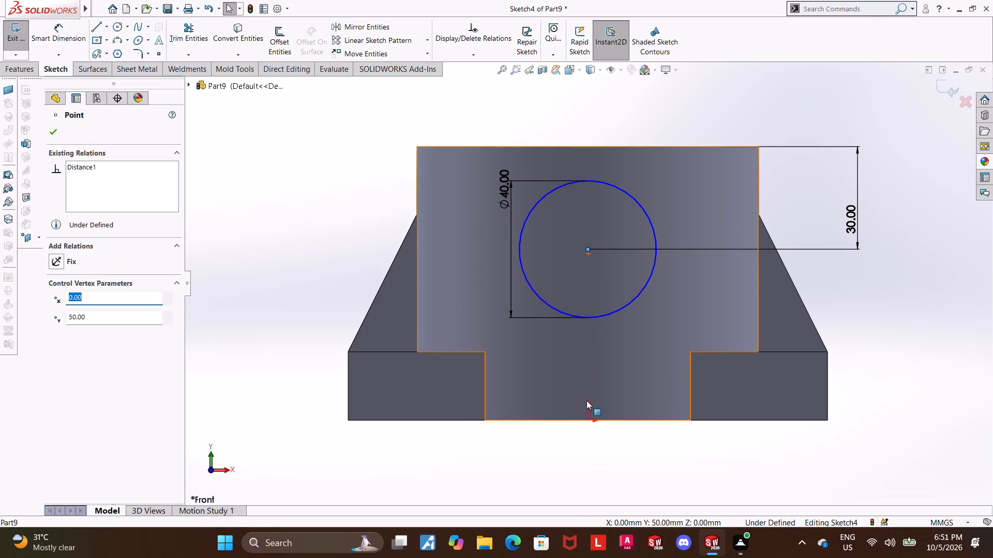
left_click(586, 421, "ctrl")
left_click(50, 330)
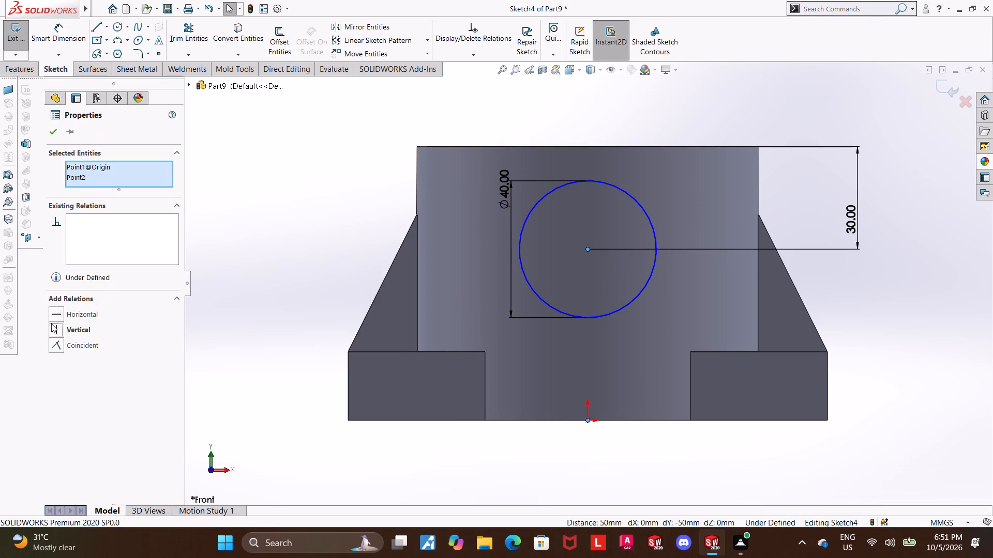
left_click(54, 130)
left_click(275, 227)
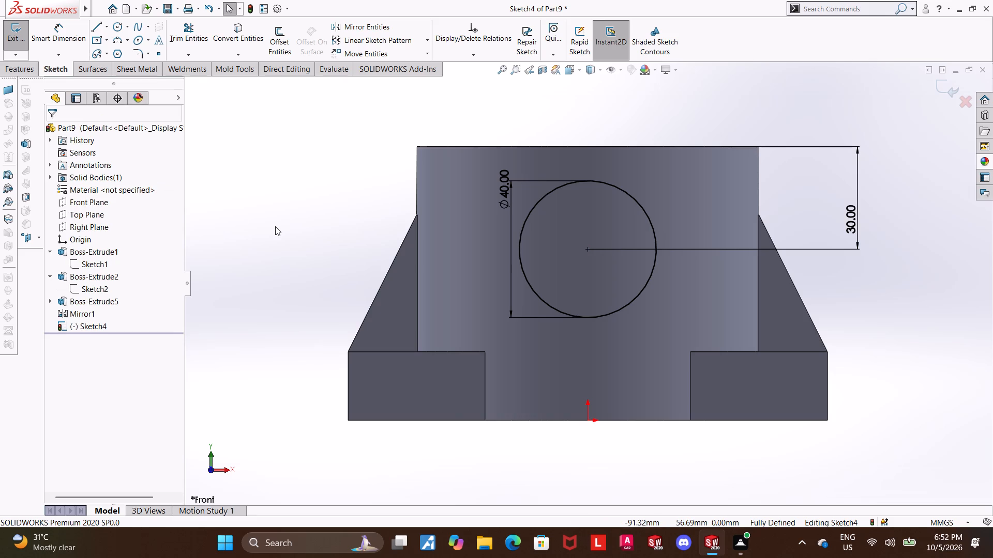
middle_click_drag(323, 223, 334, 243)
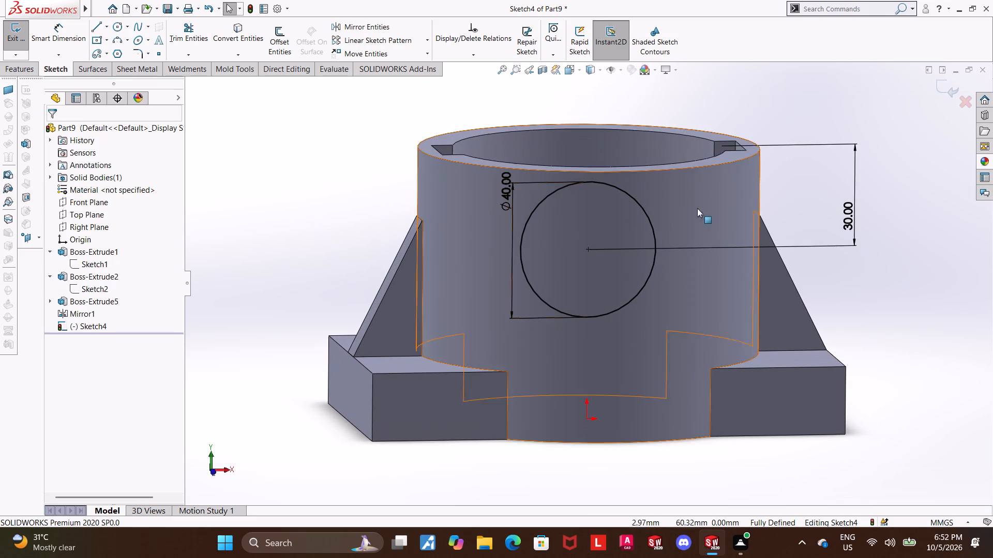
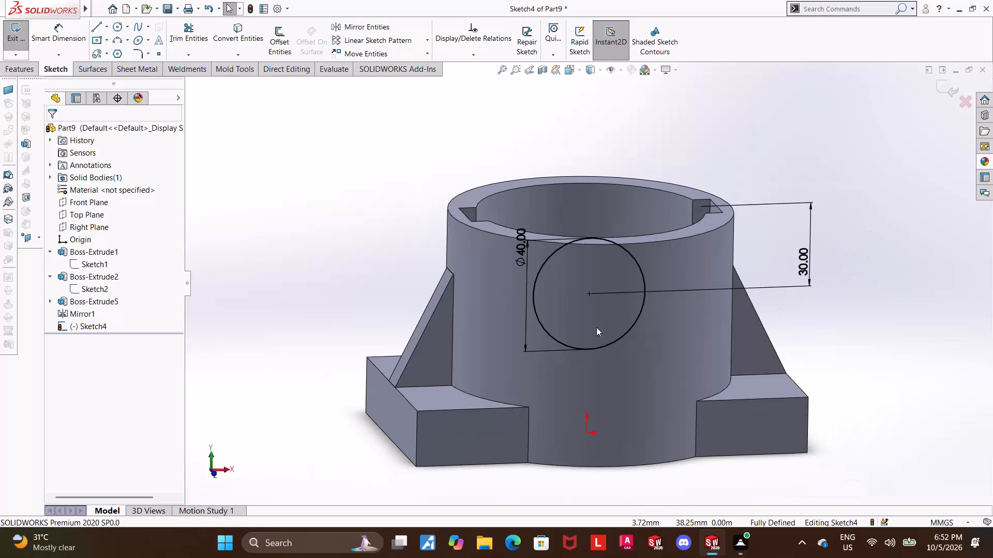
Cut-extrude the 40 mm circle sketch using Through All - Both so the hole passes through both sides of the ring wall.
scroll(490, 329, "down", 2)
scroll(762, 306, "up", 2)
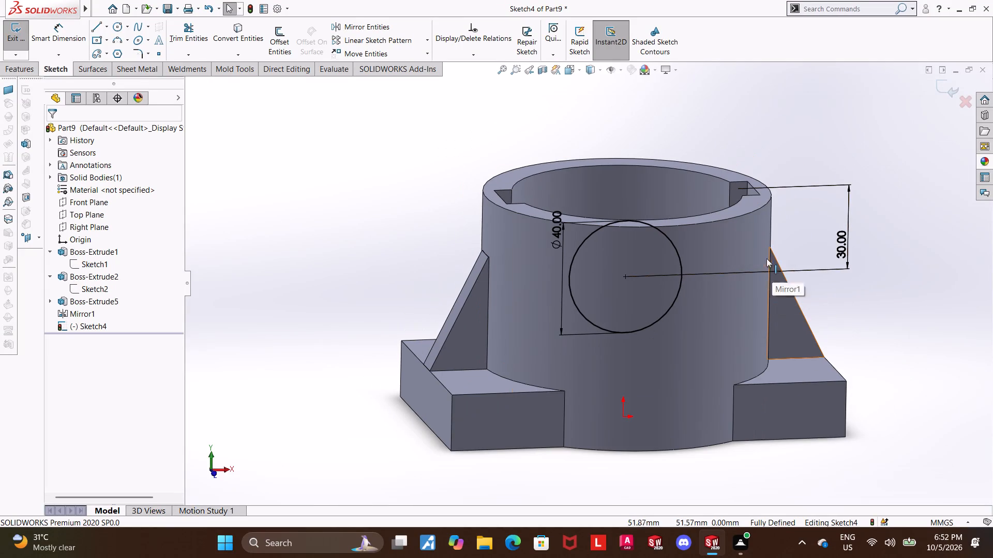
middle_click_drag(778, 252, 781, 261)
scroll(742, 246, "down", 2)
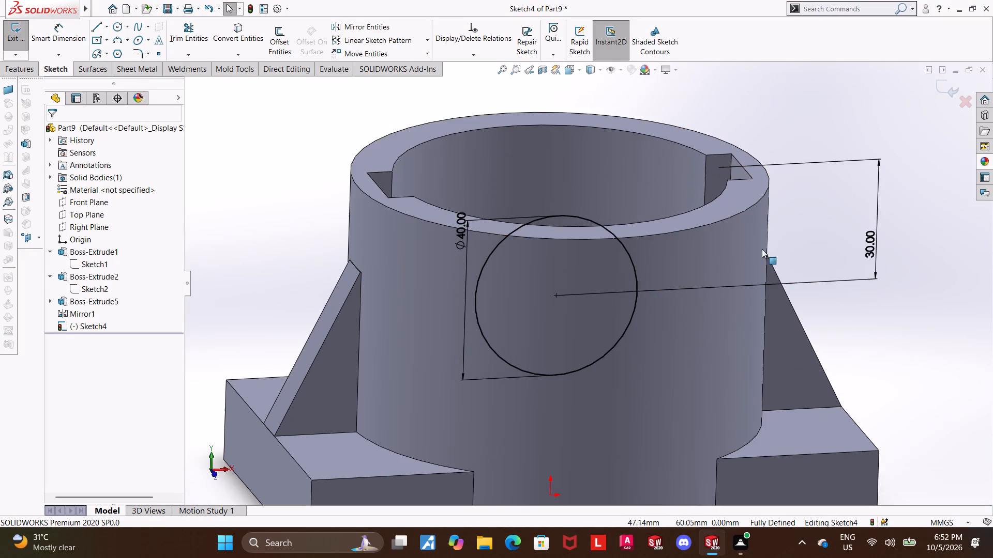
scroll(793, 251, "up", 2)
scroll(635, 267, "down", 2)
middle_click_drag(825, 305, 827, 330)
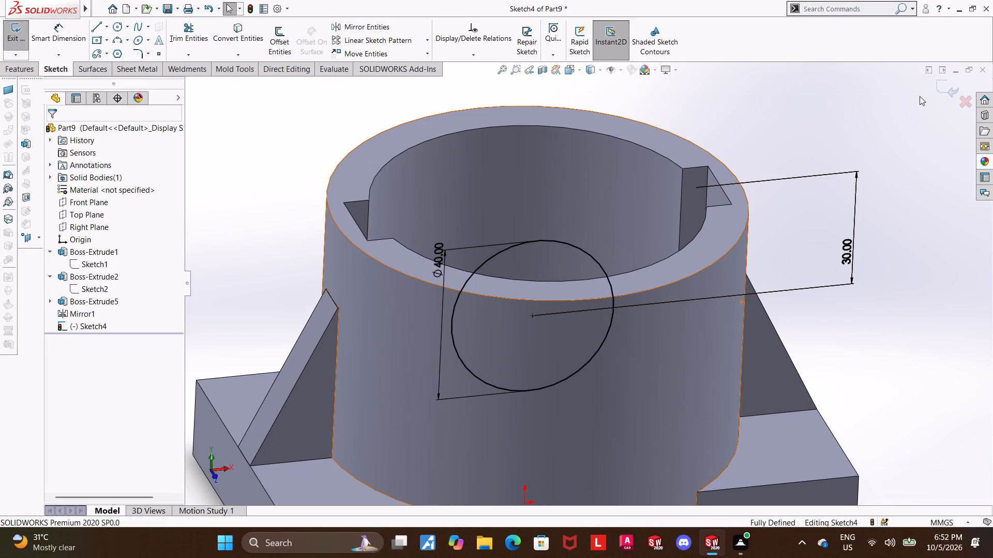
left_click(937, 88)
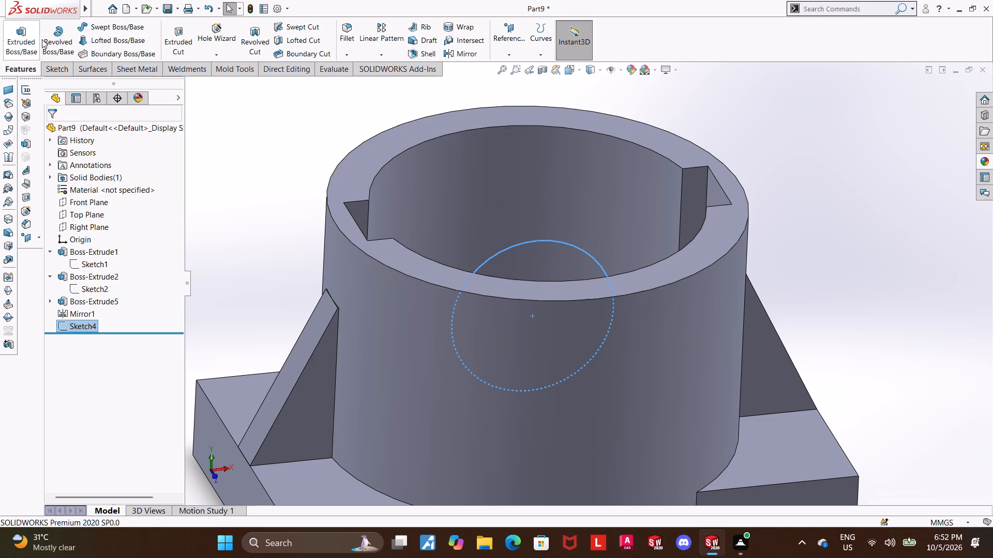
left_click(167, 32)
scroll(239, 111, "up", 3)
middle_click_drag(257, 145, 261, 148)
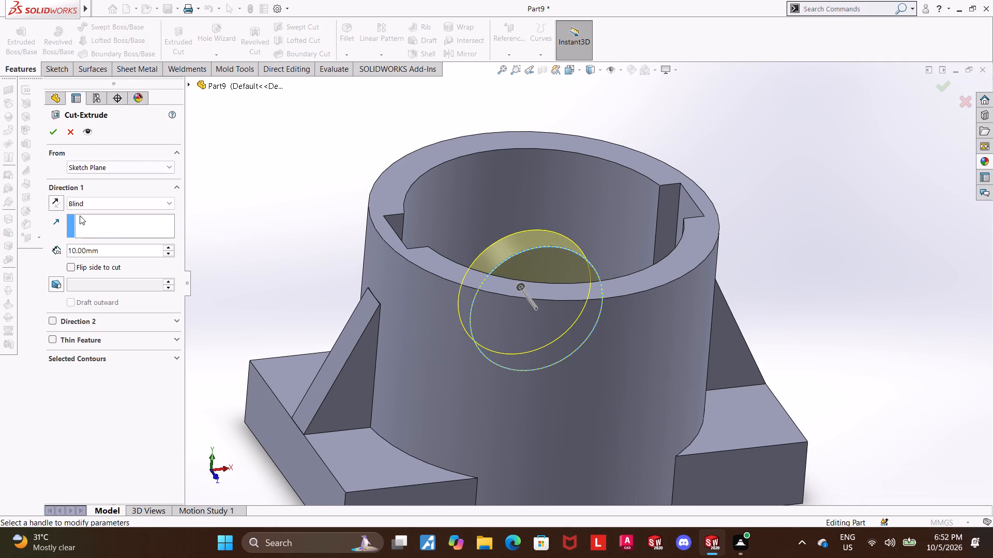
left_click(84, 198)
left_click(87, 282)
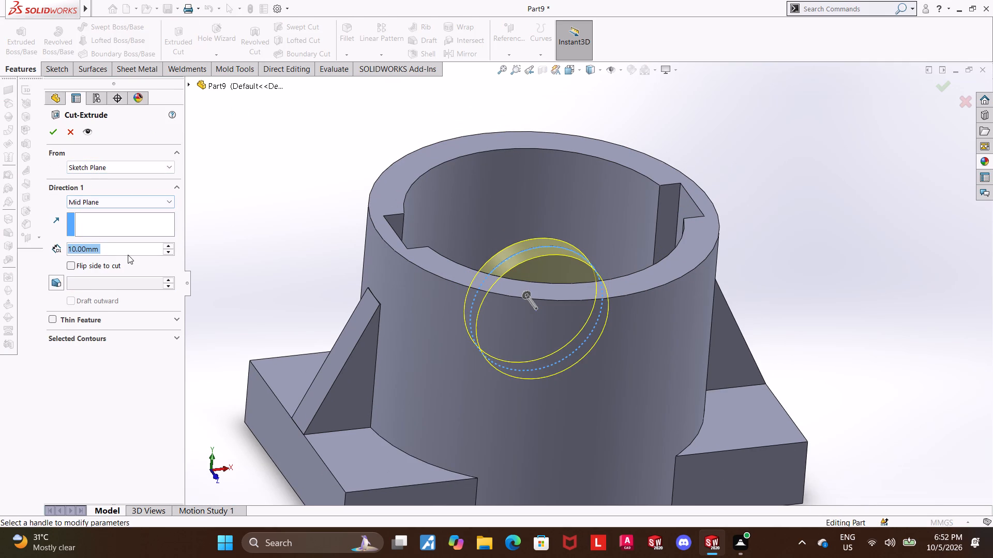
left_click(91, 203)
left_click(100, 231)
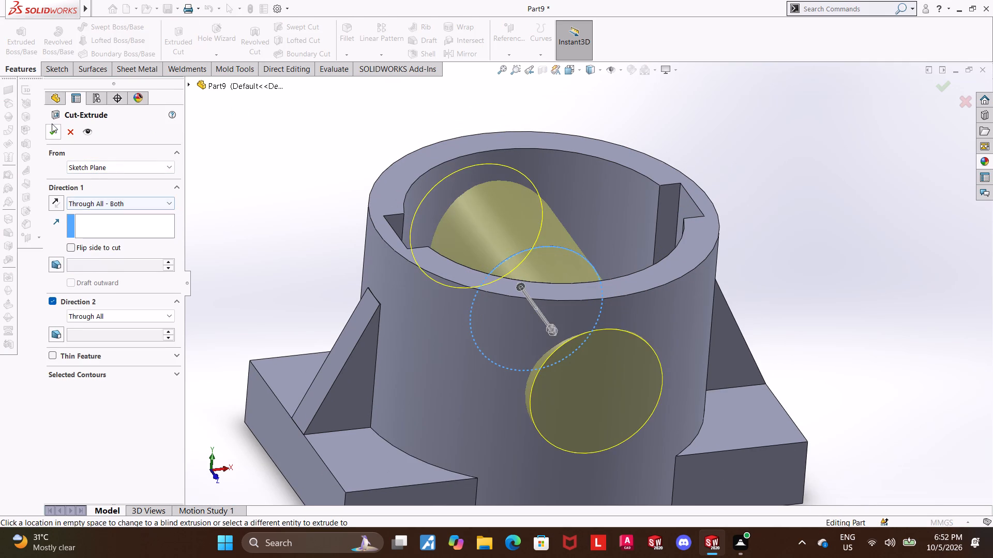
left_click(53, 133)
left_click(292, 224)
Start a face-on sketch on the left lug's top face and draw a circle about 12 mm in diameter near its rear outer corner.
scroll(298, 234, "up", 2)
middle_click_drag(320, 250, 289, 187)
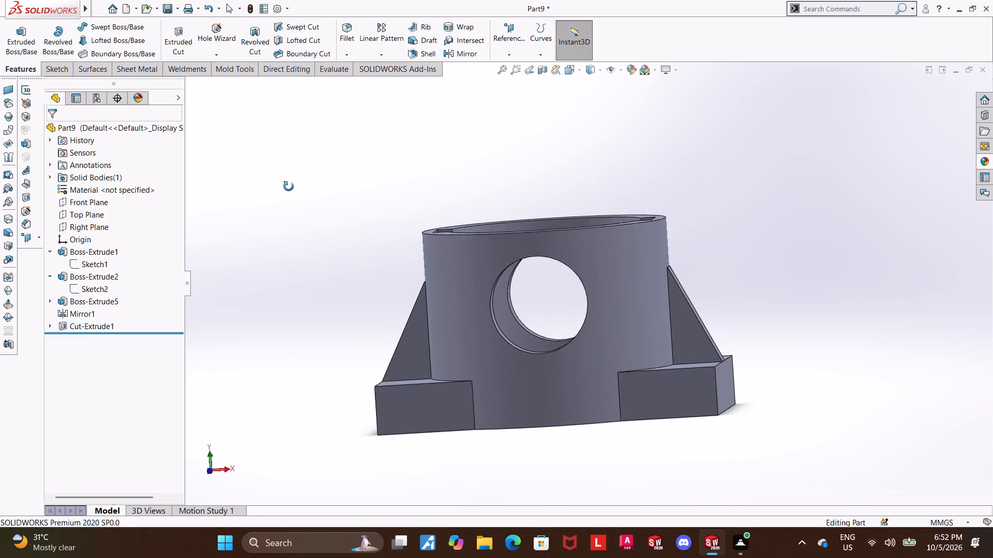
middle_click_drag(289, 187, 303, 206)
middle_click_drag(374, 218, 377, 337)
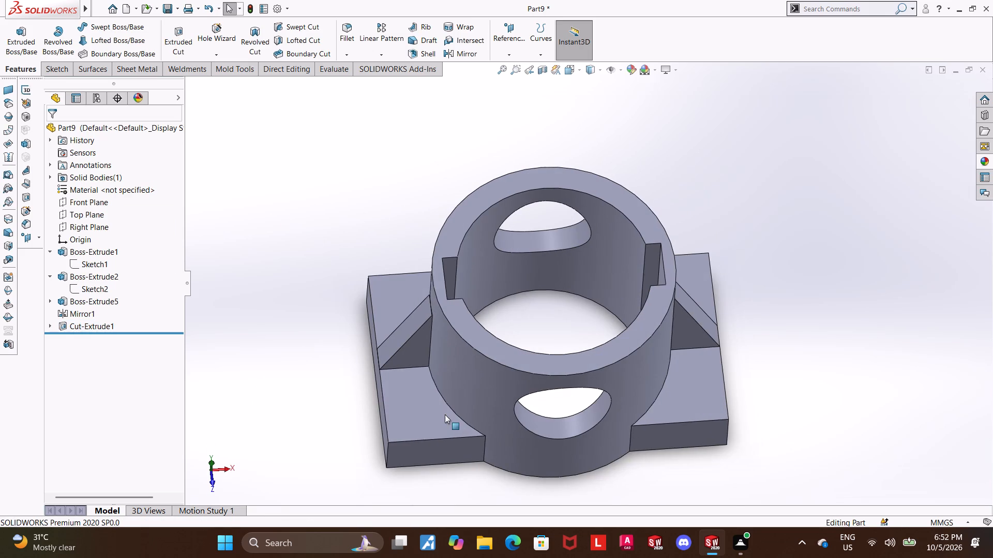
left_click(433, 416)
left_click(482, 386)
left_click(76, 343)
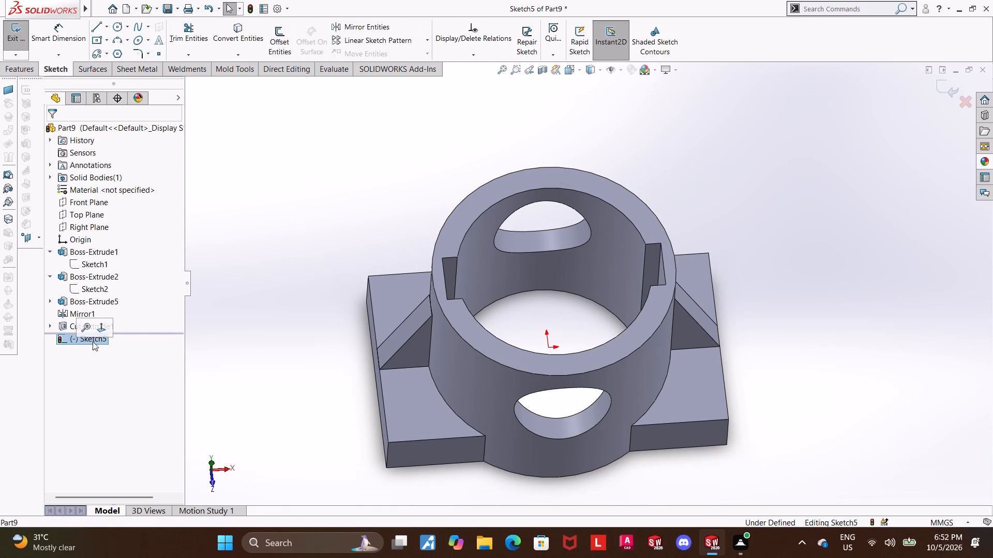
left_click(102, 333)
left_click(118, 27)
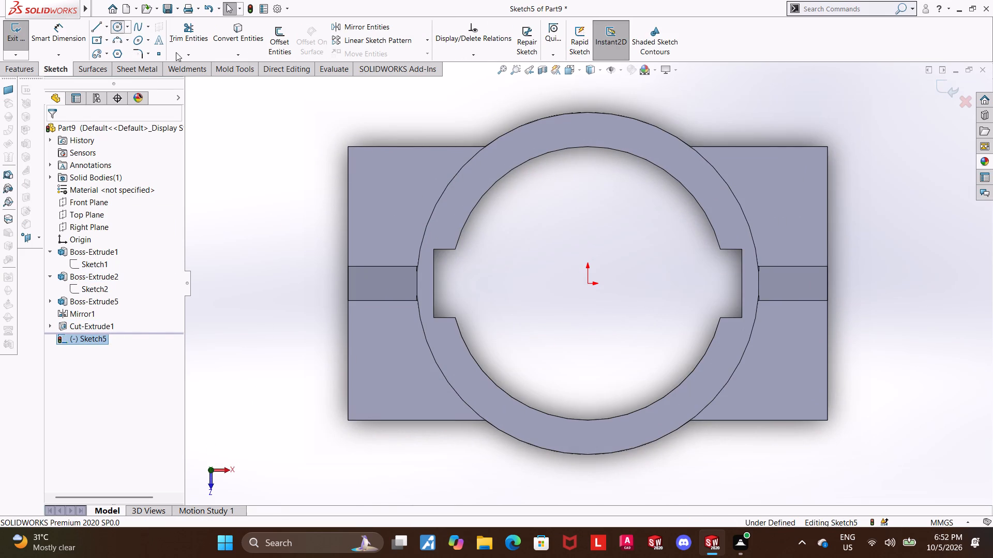
left_click(388, 187)
left_click(403, 173)
key("Escape")
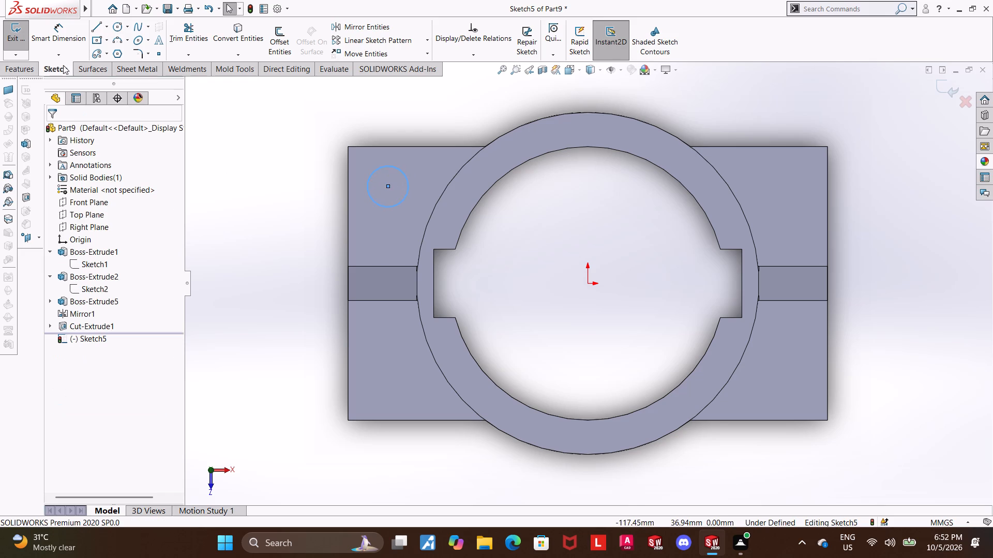
Dimension the lug circle's diameter to 10 mm.
left_click(59, 32)
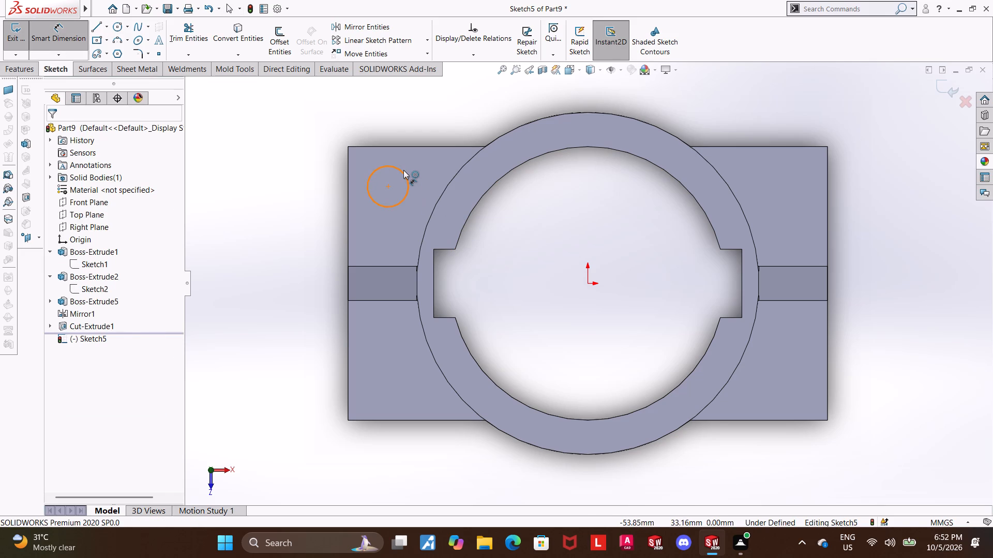
left_click(403, 170)
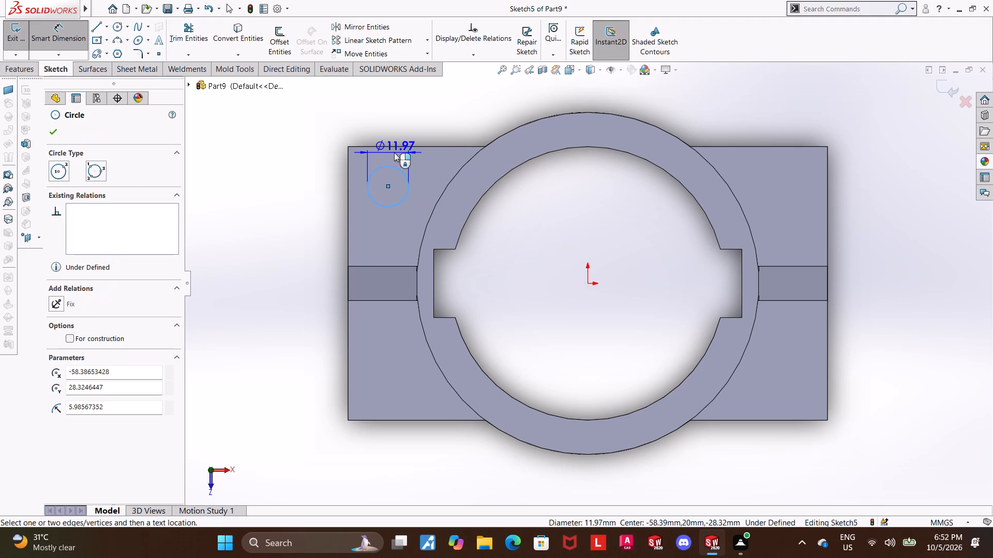
left_click(394, 152)
type("10")
key("Return")
key("Escape")
key("Escape")
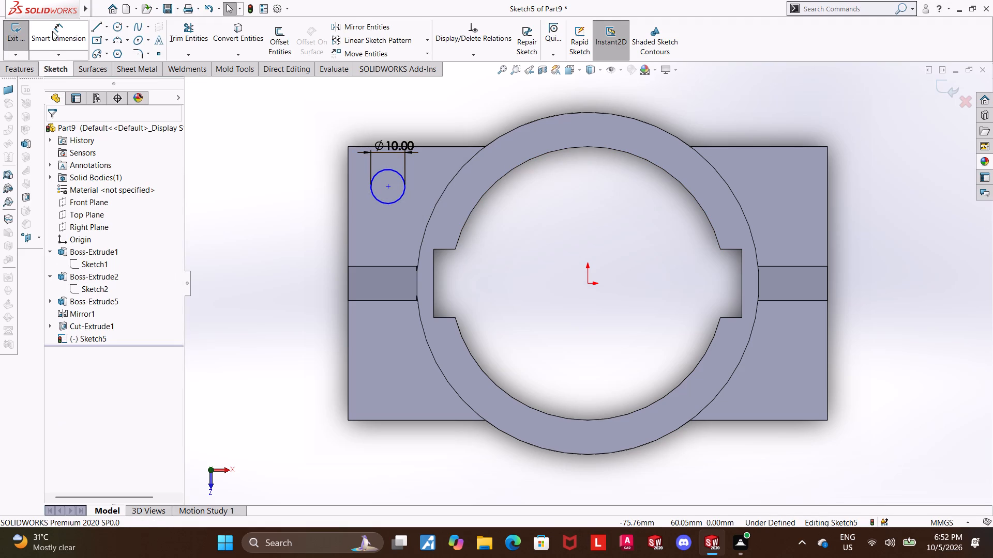
Dimension the lug circle's centre 30 mm vertically from the origin in the sketch view.
left_click(52, 31)
left_click(387, 188)
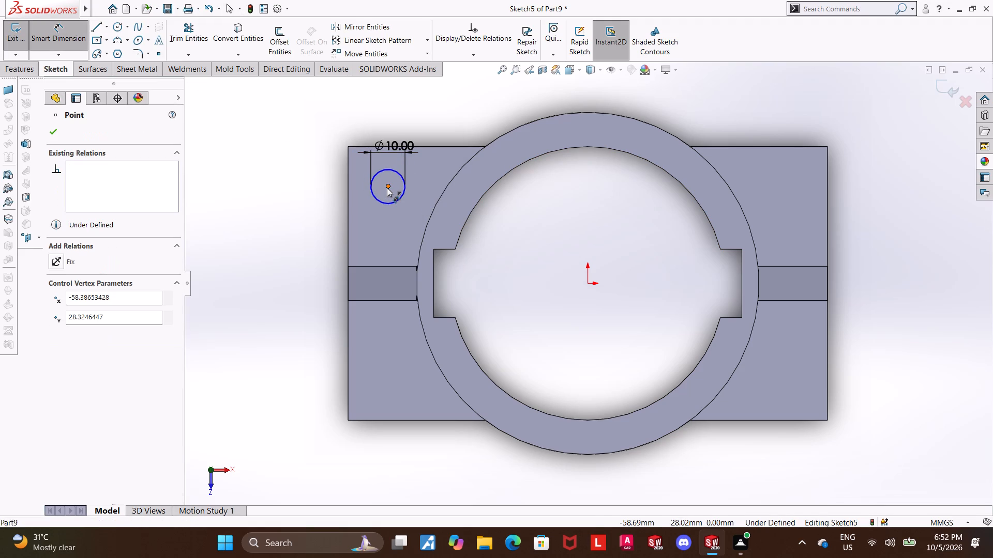
left_click(587, 284)
left_click(259, 259)
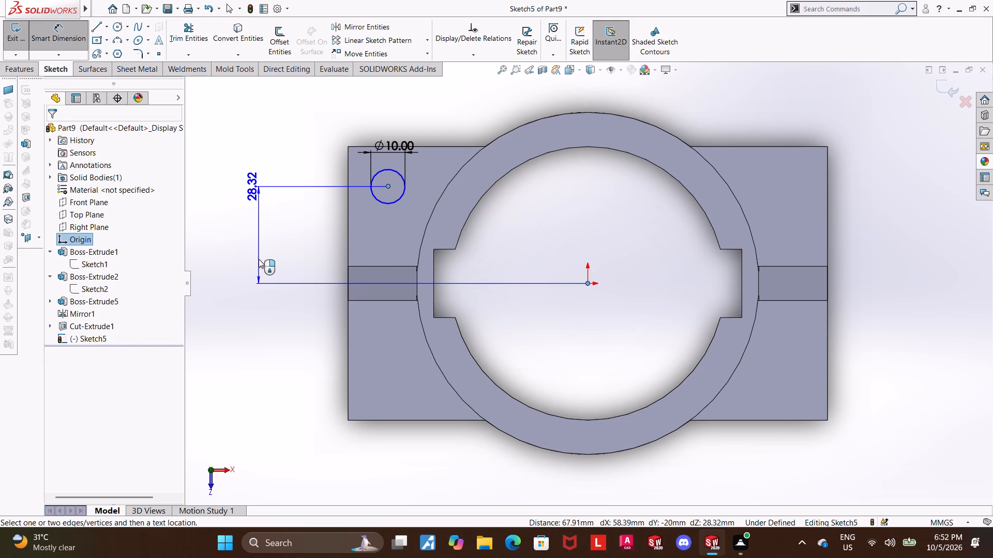
type("30")
key("Return")
key("Escape")
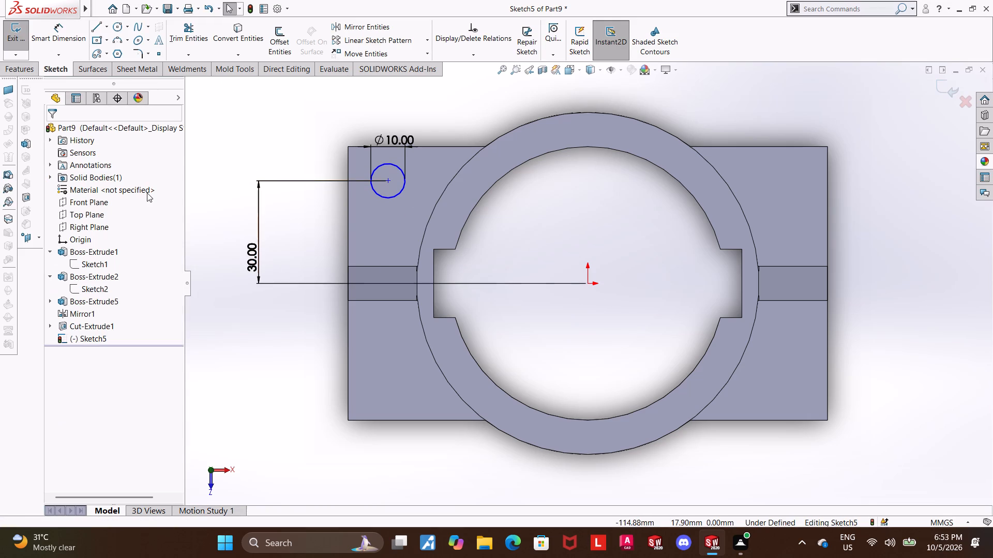
Dimension the lug circle's centre 60 mm horizontally from the origin.
left_click(51, 40)
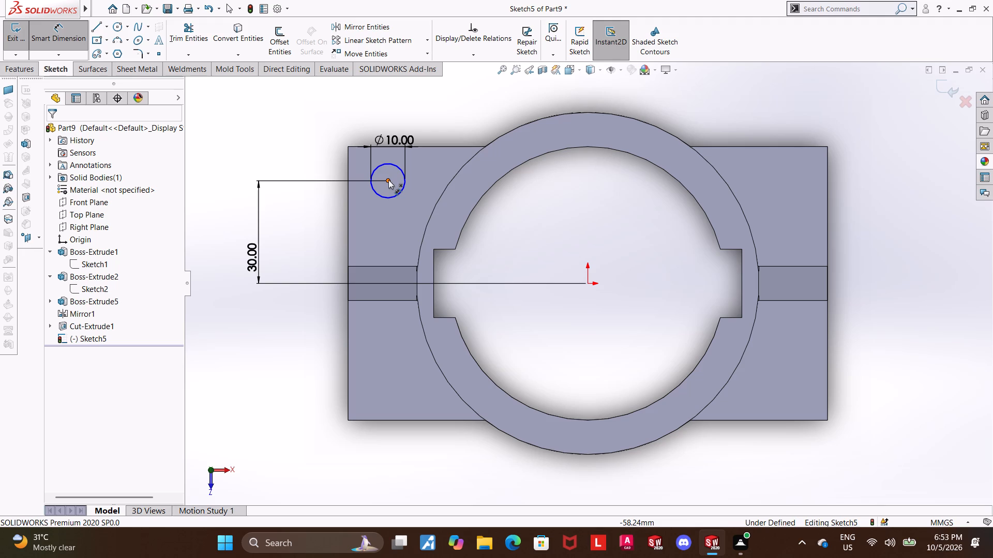
left_click(388, 180)
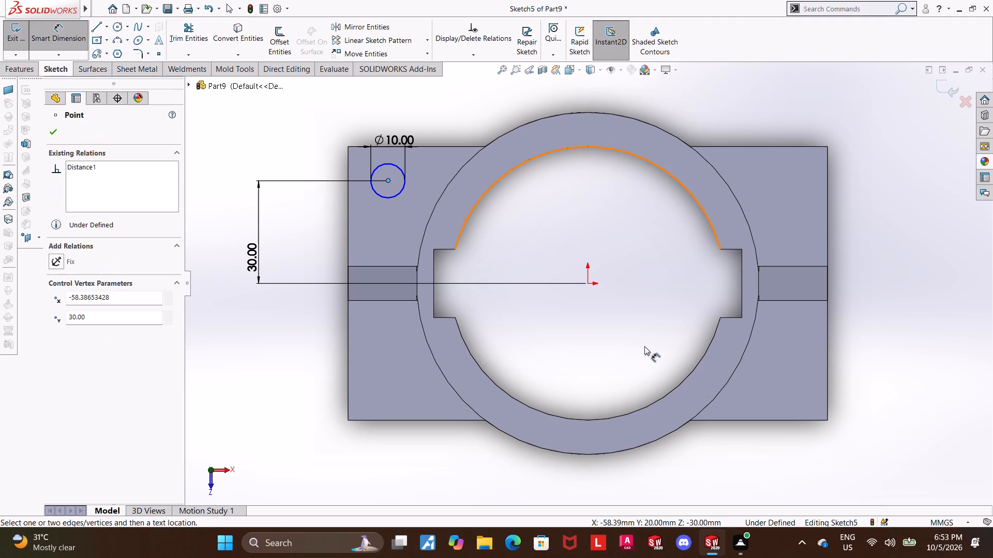
left_click(588, 285)
scroll(581, 285, "up", 3)
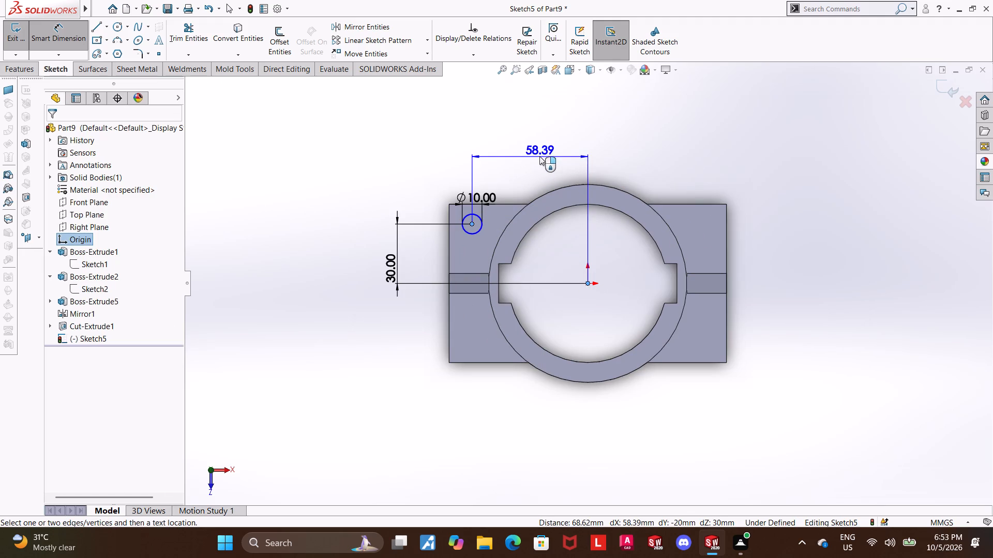
left_click(537, 142)
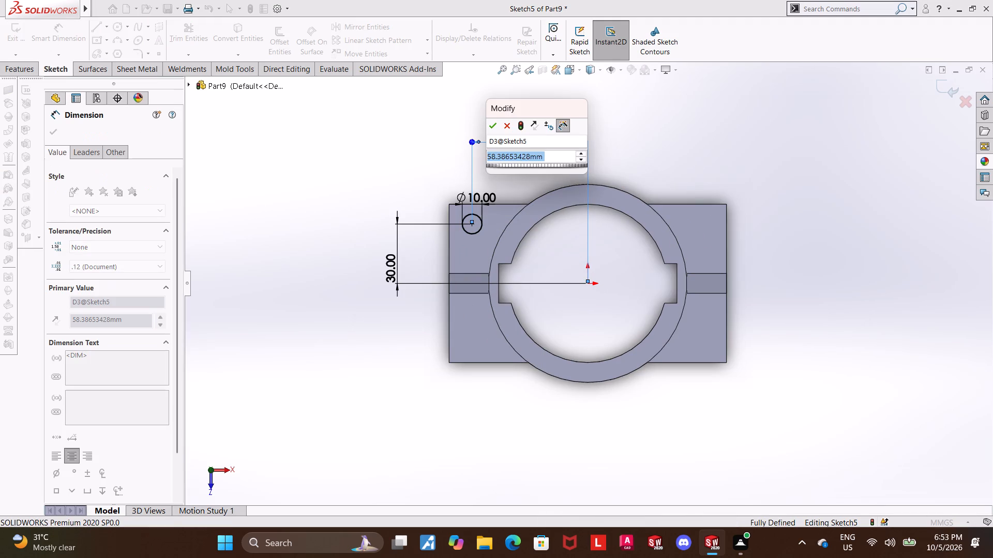
type("60")
key("Return")
key("Escape")
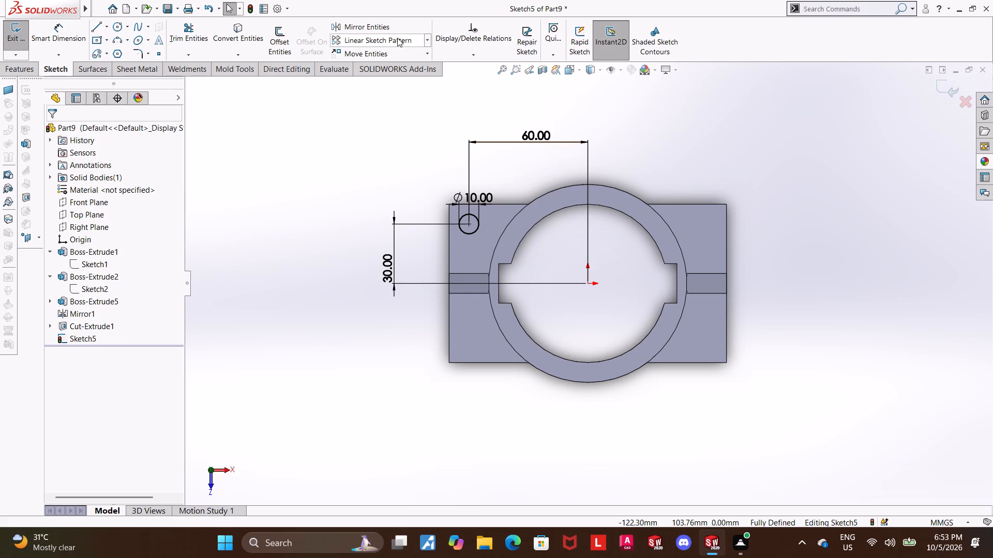
Pattern the 10 mm circle linearly with two instances at 120 mm along X and two at 60 mm along reversed Y.
left_click(397, 38)
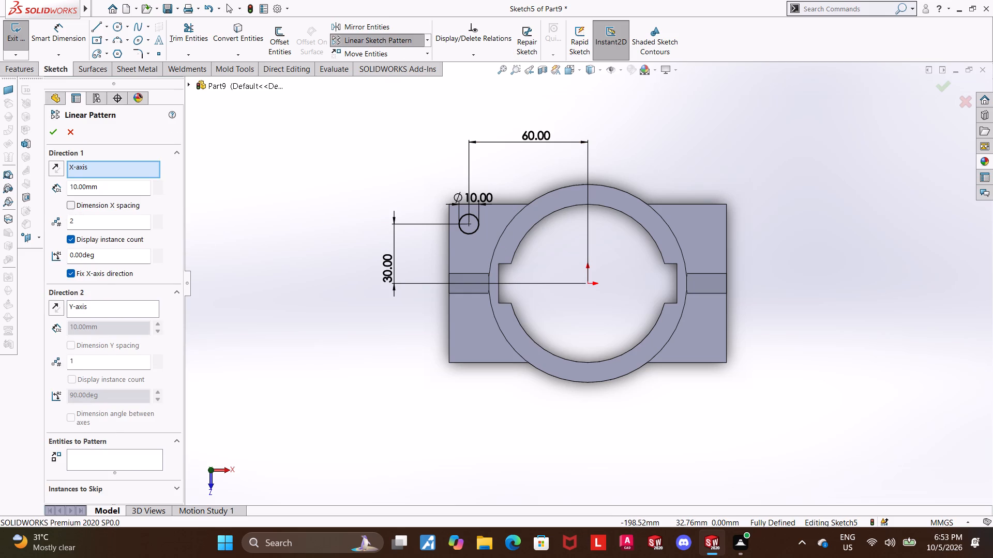
left_click_drag(87, 363, 61, 359)
key("2")
key("Return")
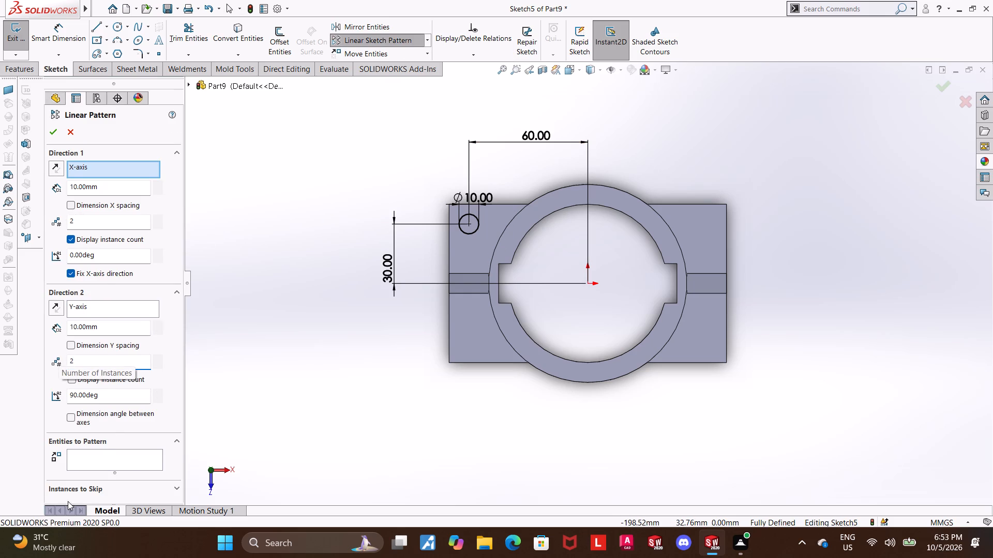
left_click(103, 466)
left_click(476, 232)
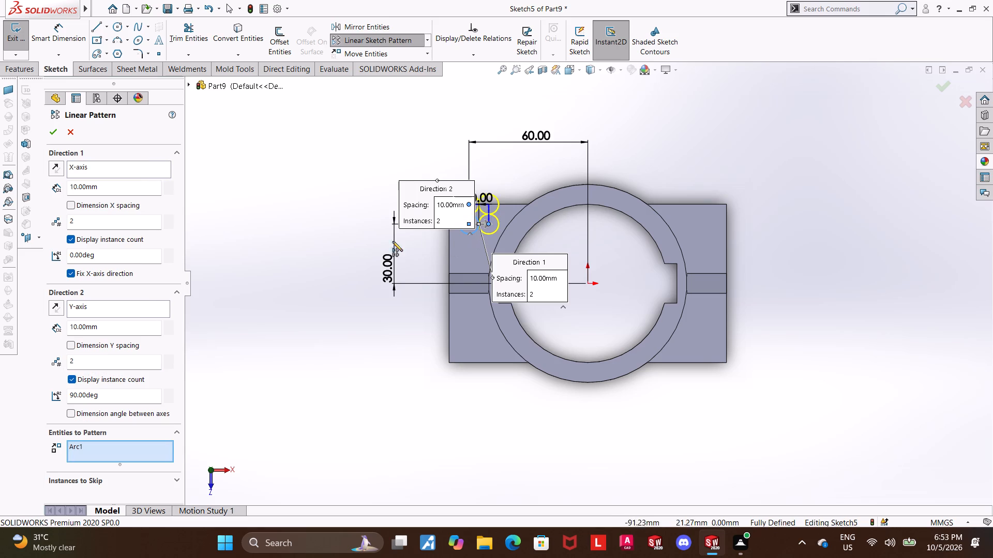
left_click(53, 311)
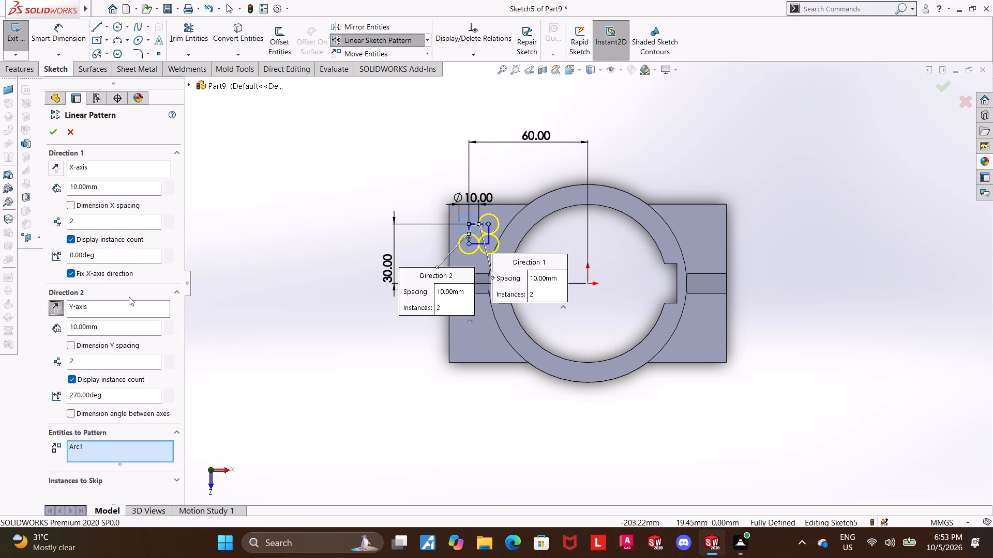
left_click_drag(117, 187, 29, 186)
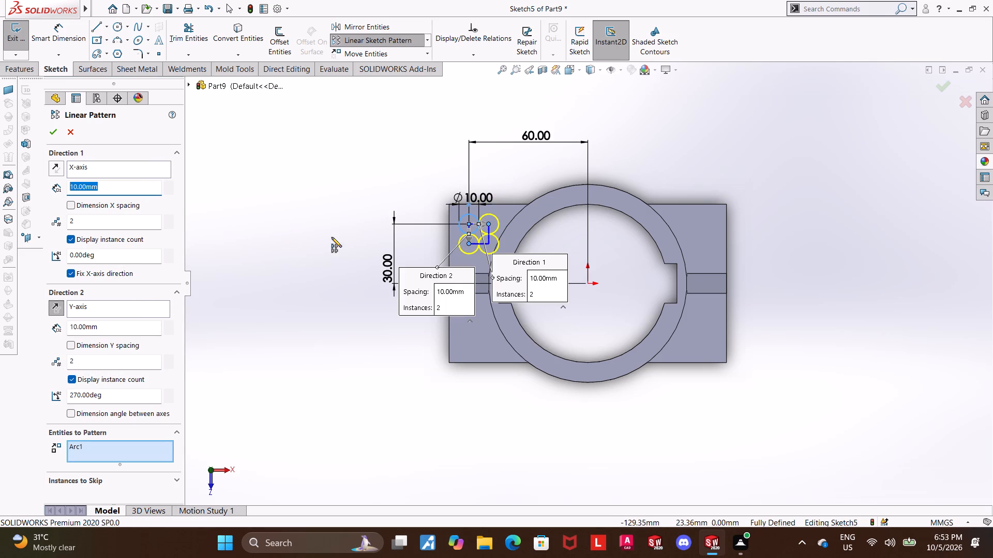
type("120")
key("Return")
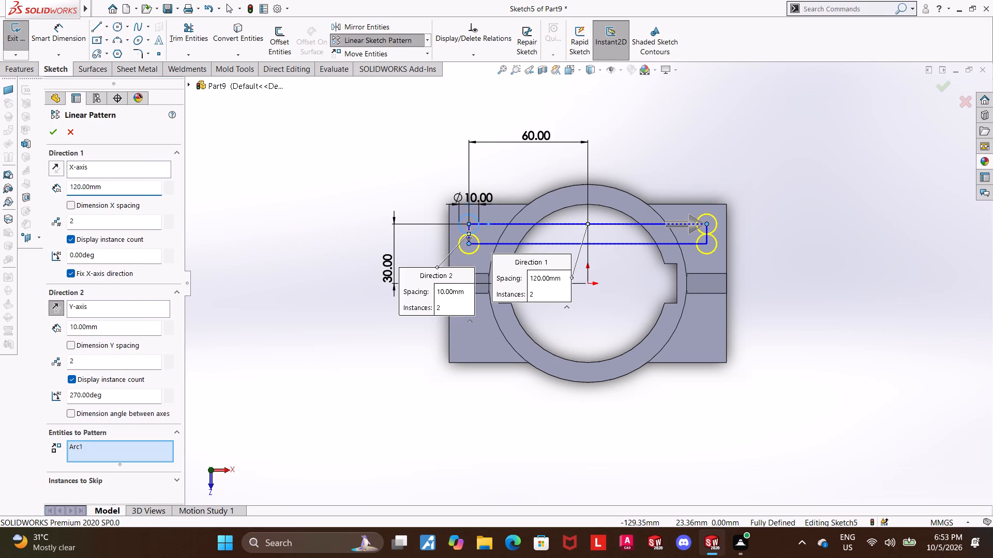
left_click_drag(126, 326, 0, 324)
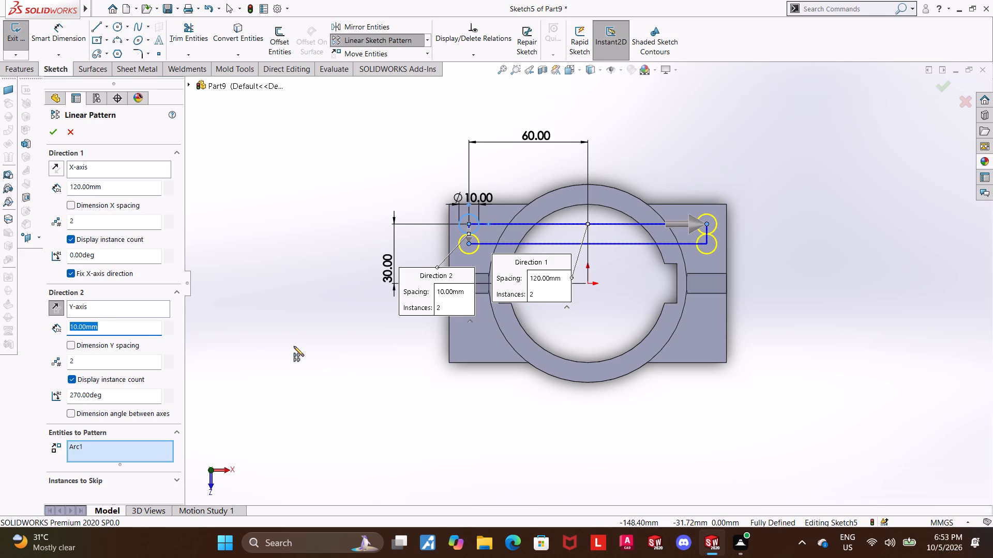
type("60")
key("Return")
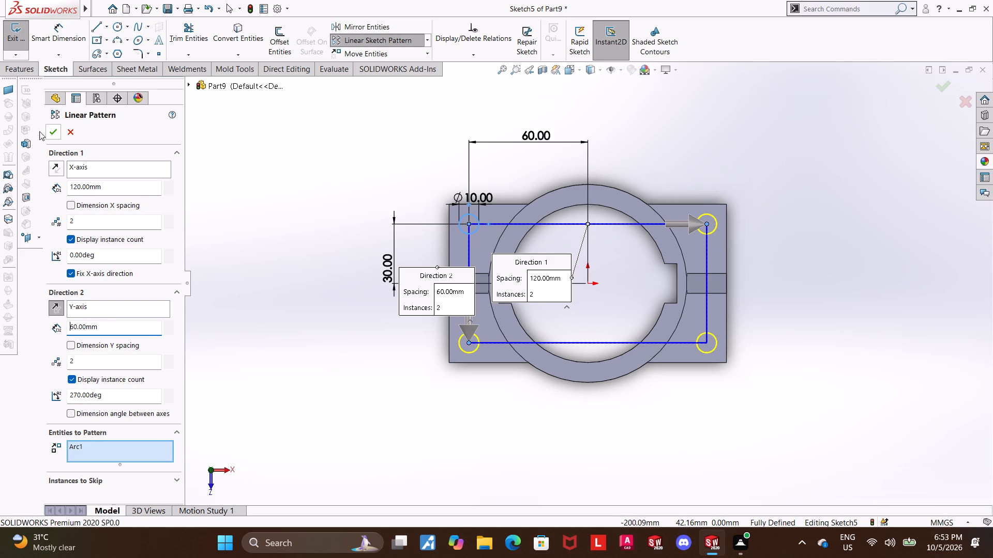
left_click(53, 127)
left_click(342, 294)
Dimension the vertical distance between the centres of the left lug's two circles.
left_click(77, 31)
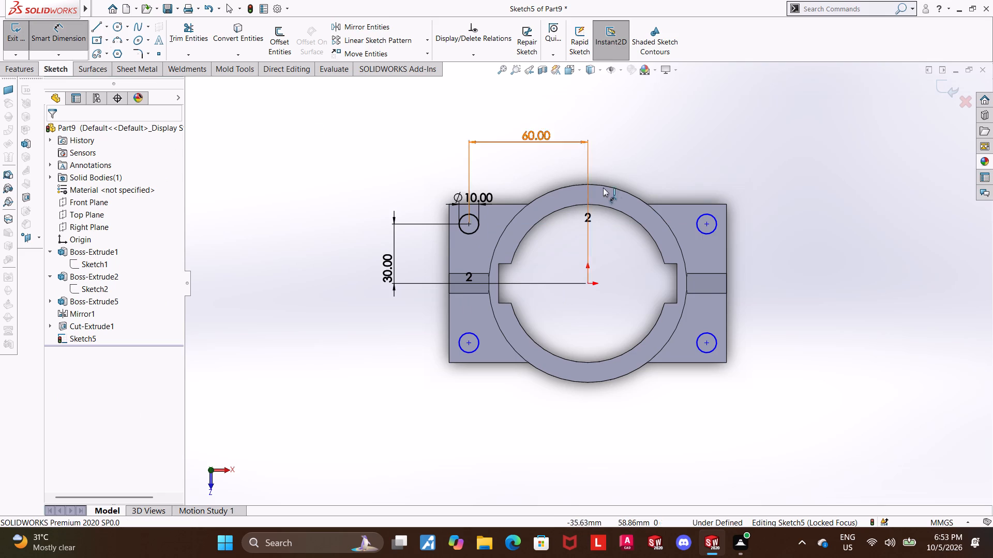
left_click(467, 343)
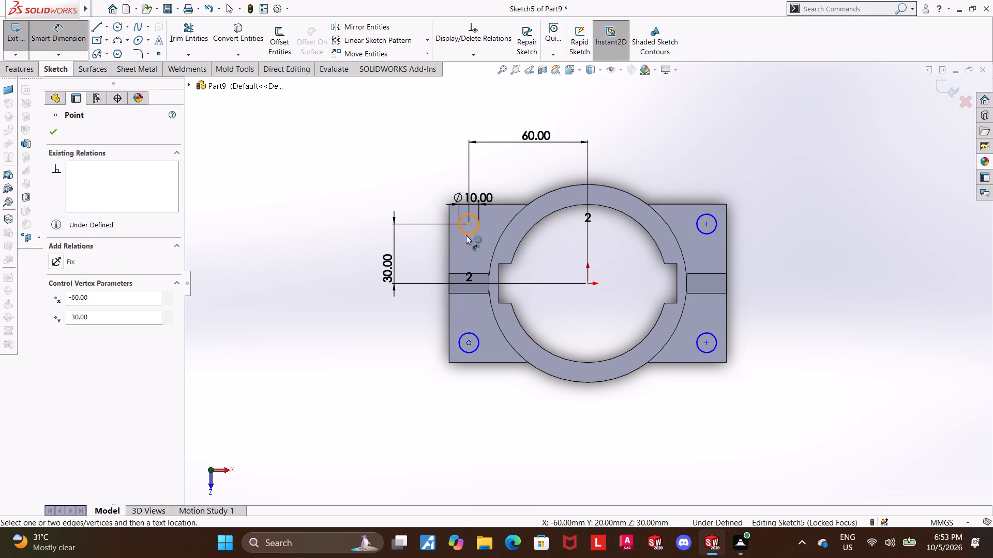
left_click(469, 224)
left_click(332, 243)
key("Escape")
key("Escape")
key("Escape")
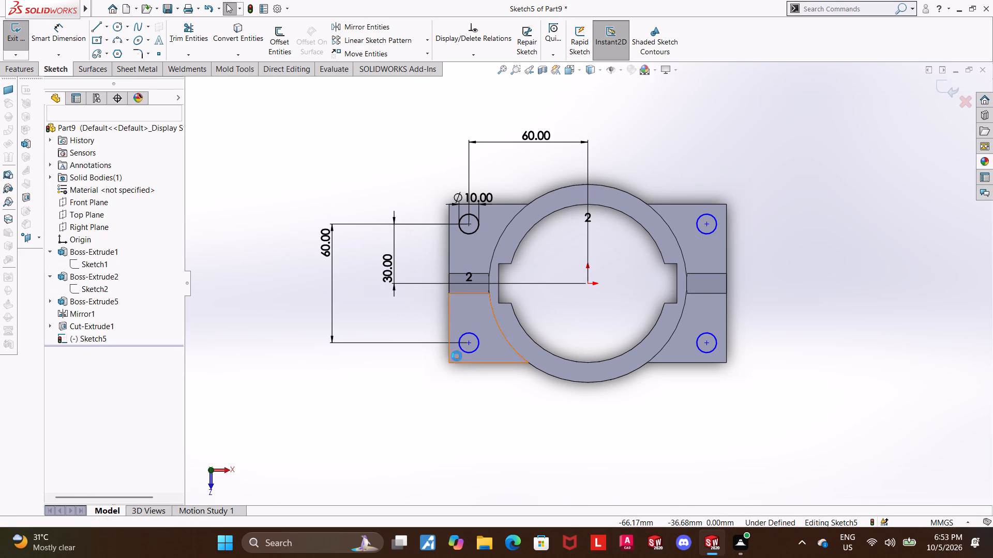
Add a horizontal relation between the centres of the two lower lug circles.
left_click(469, 342)
left_click(706, 344, "ctrl")
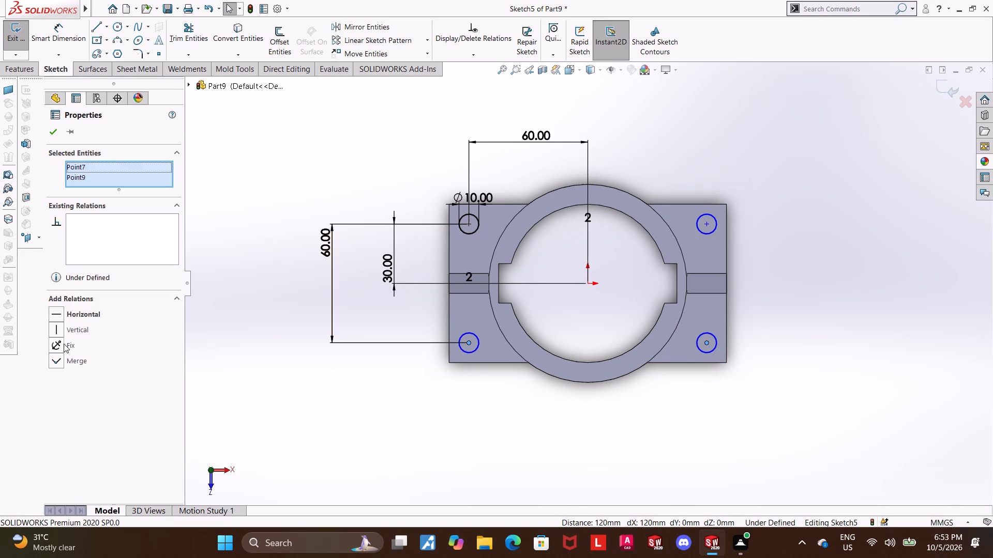
left_click(56, 317)
left_click(261, 389)
key("Escape")
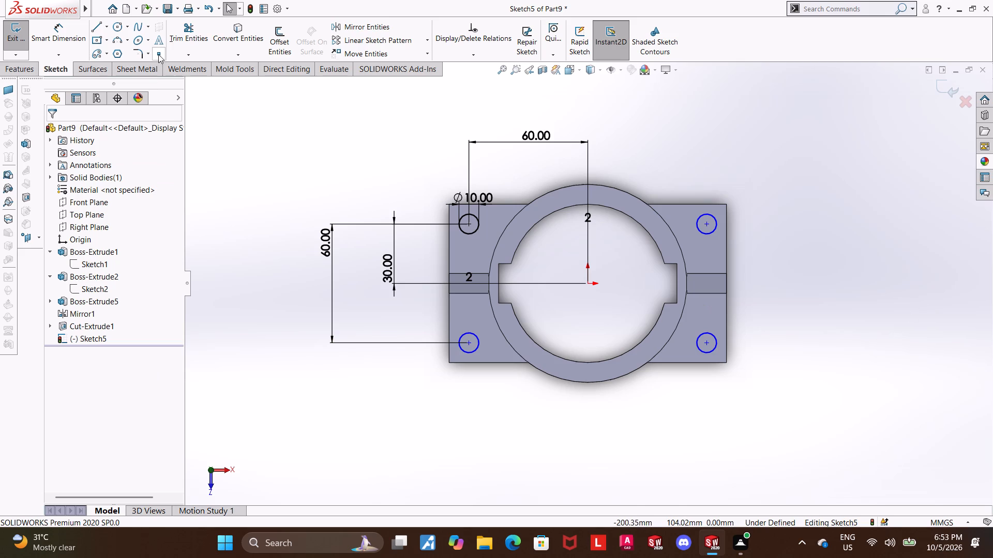
Dimension the horizontal distance between the centres of the two lower lug circles.
left_click(74, 30)
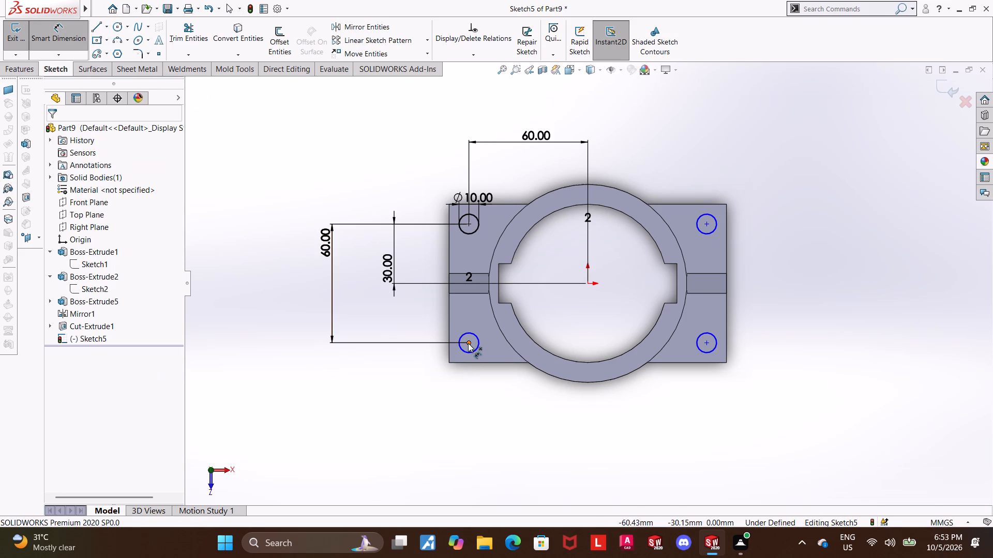
left_click(468, 343)
left_click(704, 342)
left_click(638, 406)
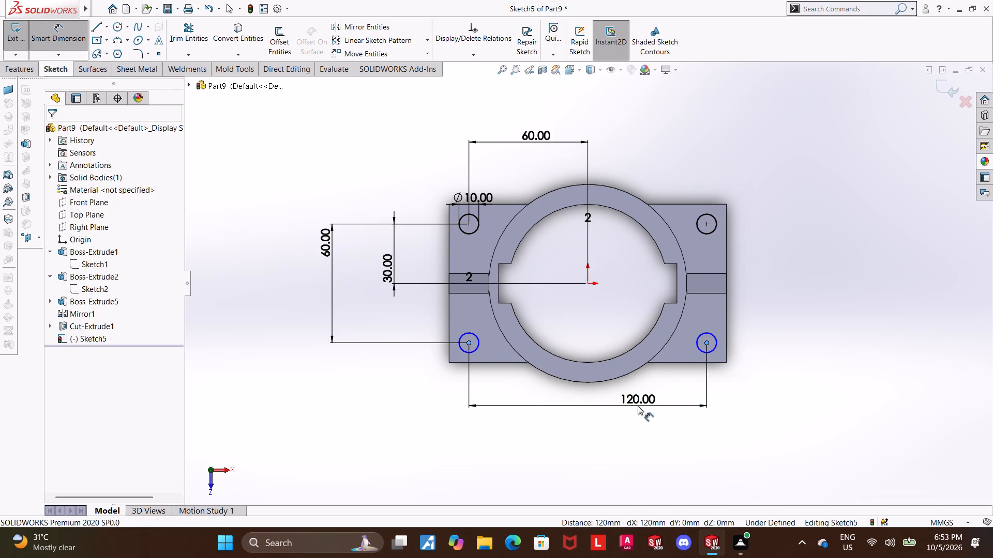
left_click(594, 387)
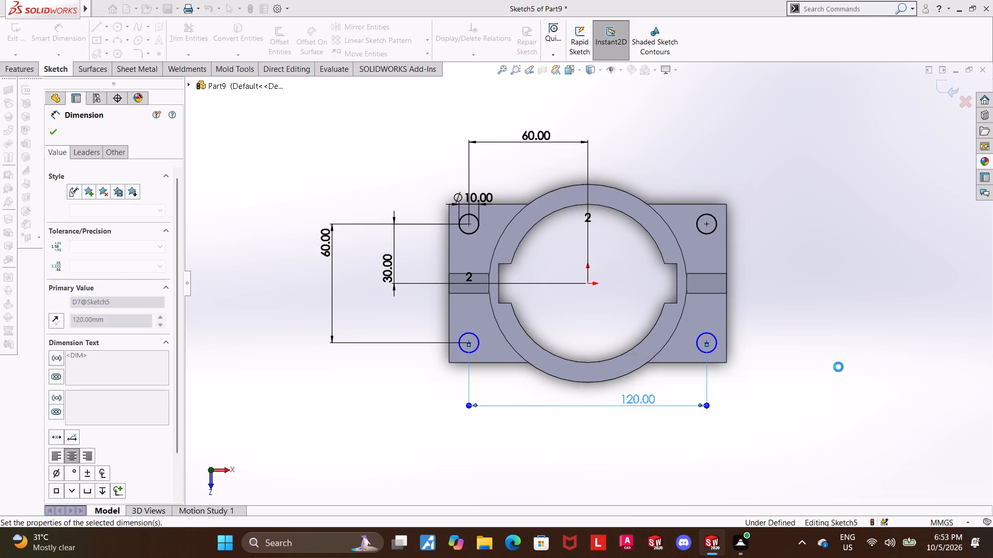
left_click(844, 363)
key("Escape")
Add a vertical relation between the centres of the right lug's two circles and exit the sketch.
left_click(708, 342)
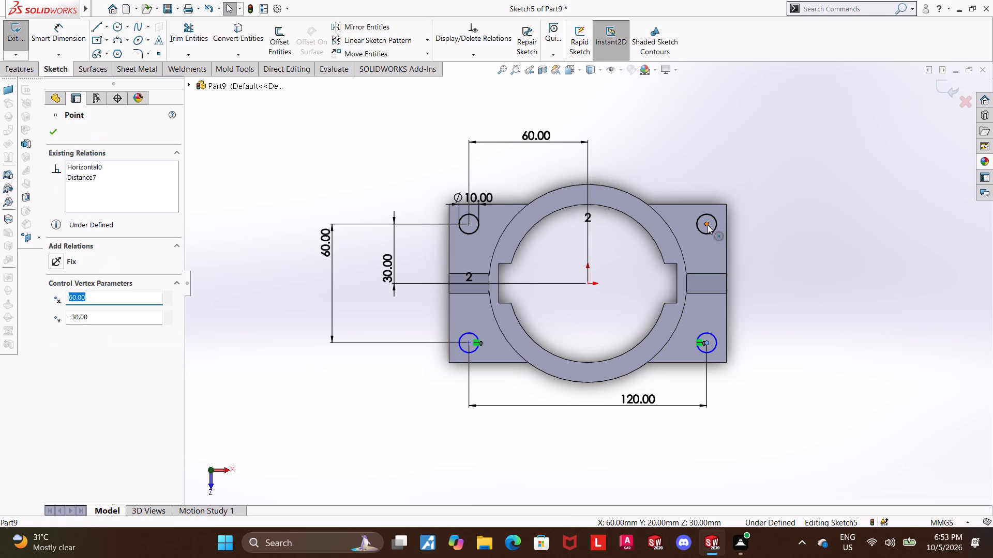
left_click(708, 225, "ctrl")
left_click(63, 327)
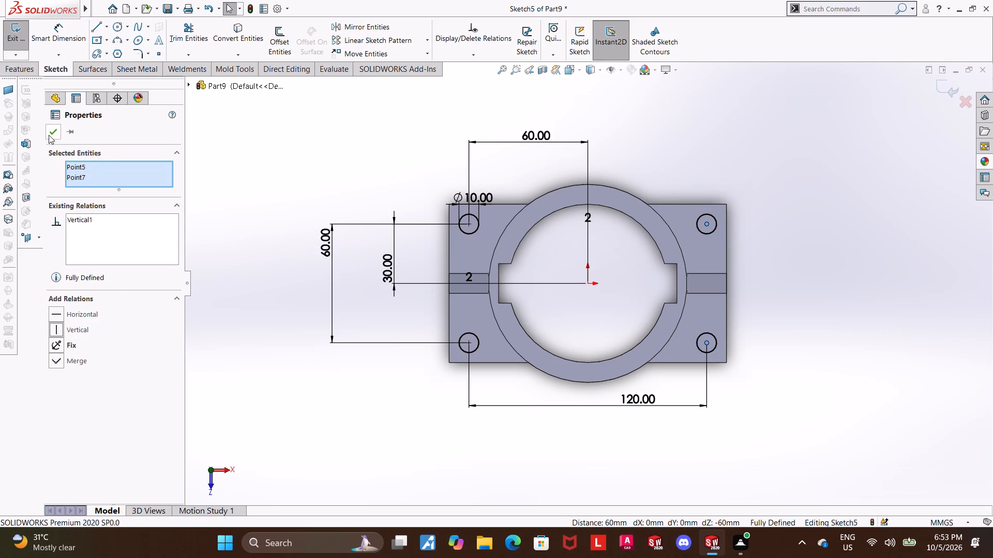
left_click(49, 134)
left_click(890, 292)
middle_click_drag(846, 326, 843, 259)
scroll(836, 277, "up", 1)
middle_click_drag(837, 278, 840, 268)
left_click(945, 83)
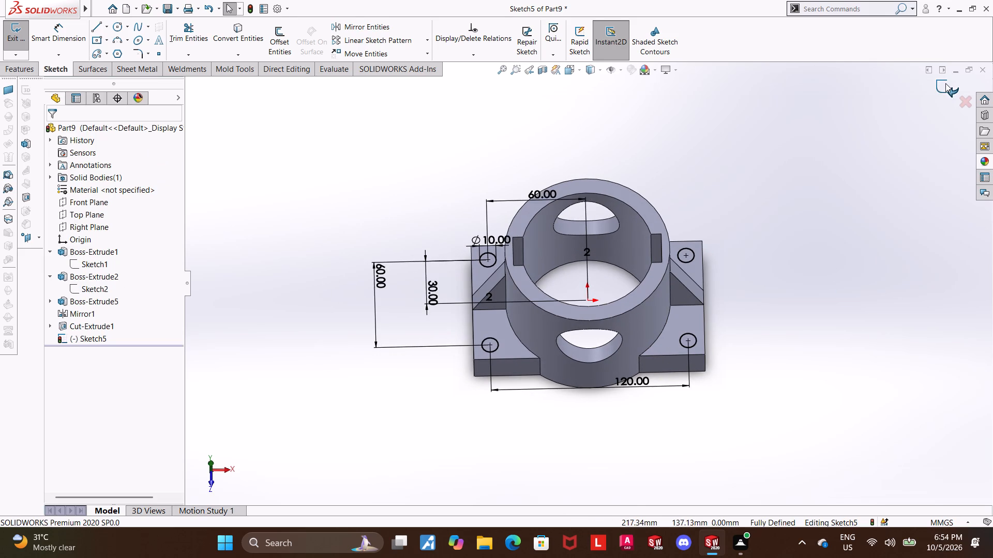
Cut-extrude the four 10 mm circles through the base lugs with the Up To Next end condition.
scroll(607, 390, "down", 2)
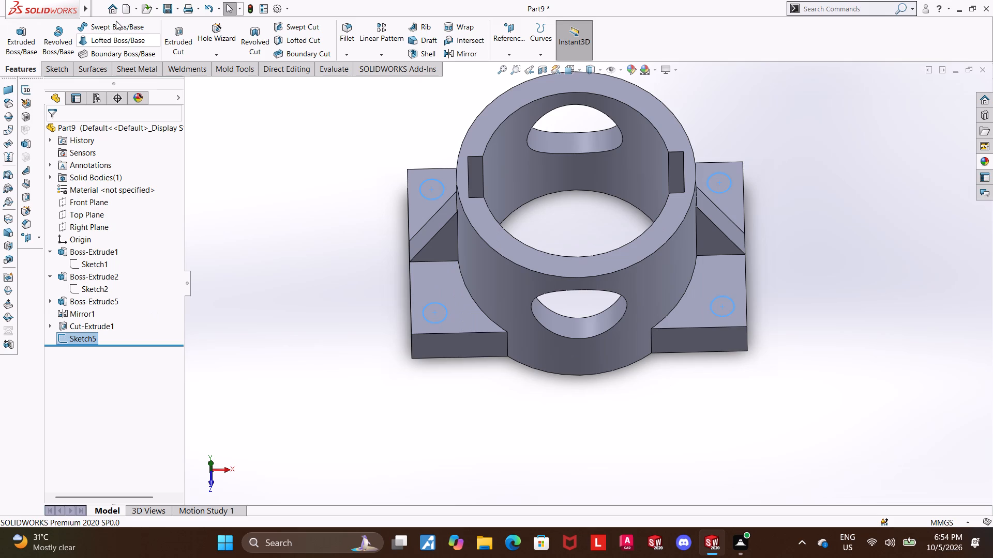
left_click(182, 30)
middle_click_drag(258, 249, 267, 194)
left_click(83, 201)
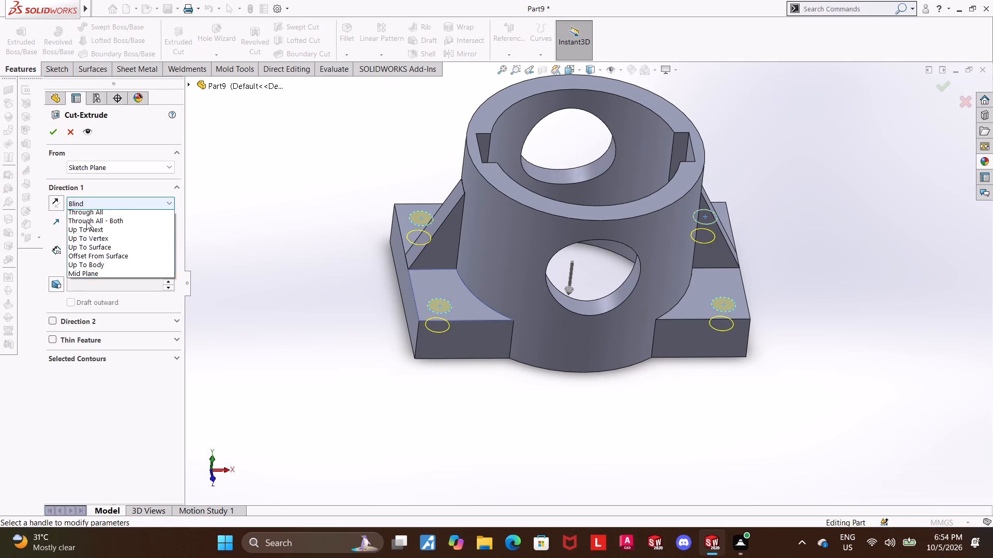
left_click(91, 243)
middle_click_drag(227, 248, 237, 208)
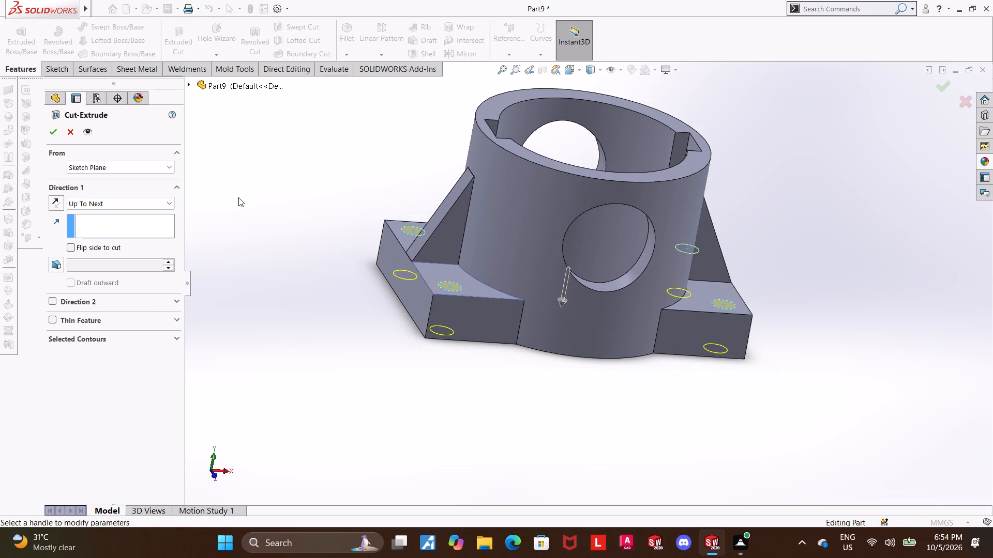
middle_click_drag(221, 211, 228, 98)
scroll(228, 113, "up", 1)
triple_click(44, 133)
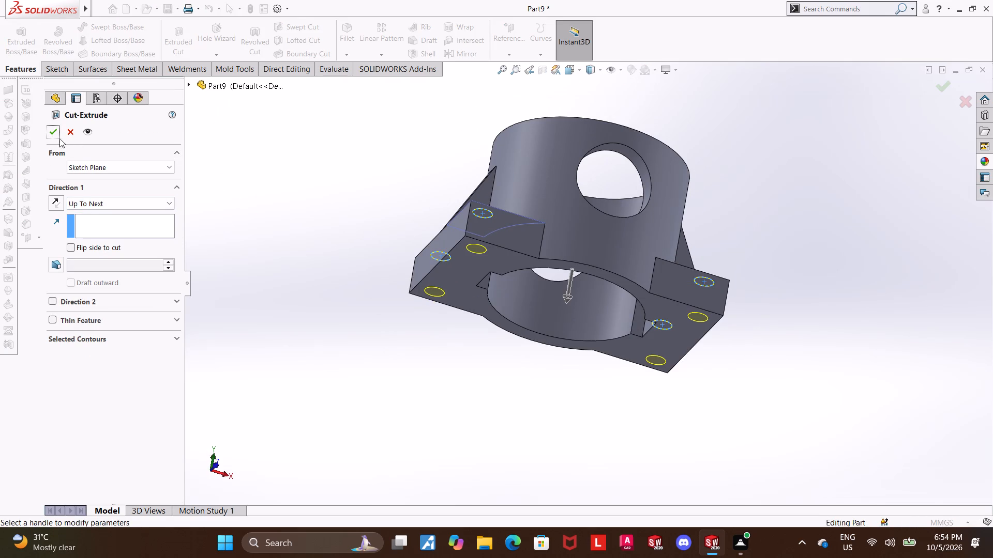
left_click(52, 133)
left_click(262, 246)
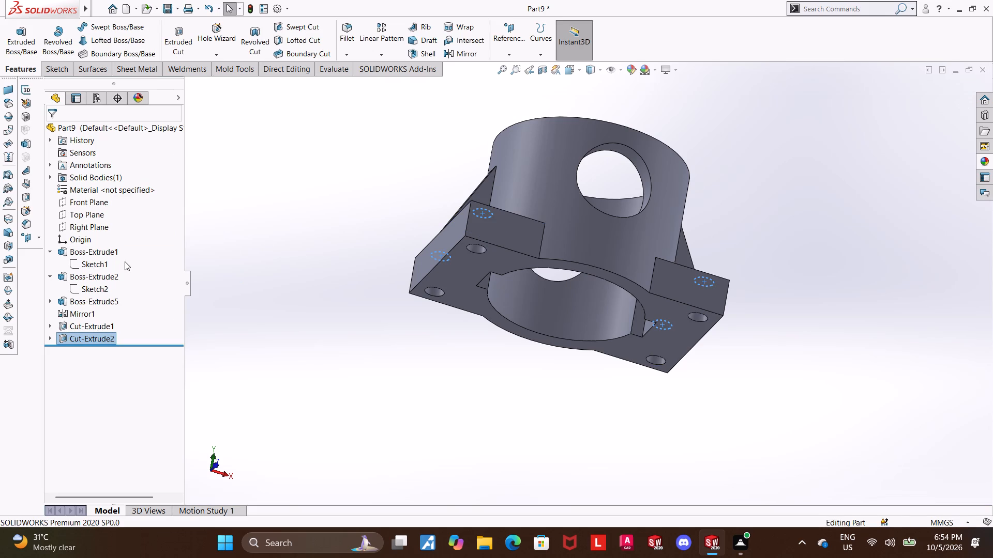
Examine the part's lug holes, ribs, notches and side hole in isometric and rotated views.
key("ctrl+7")
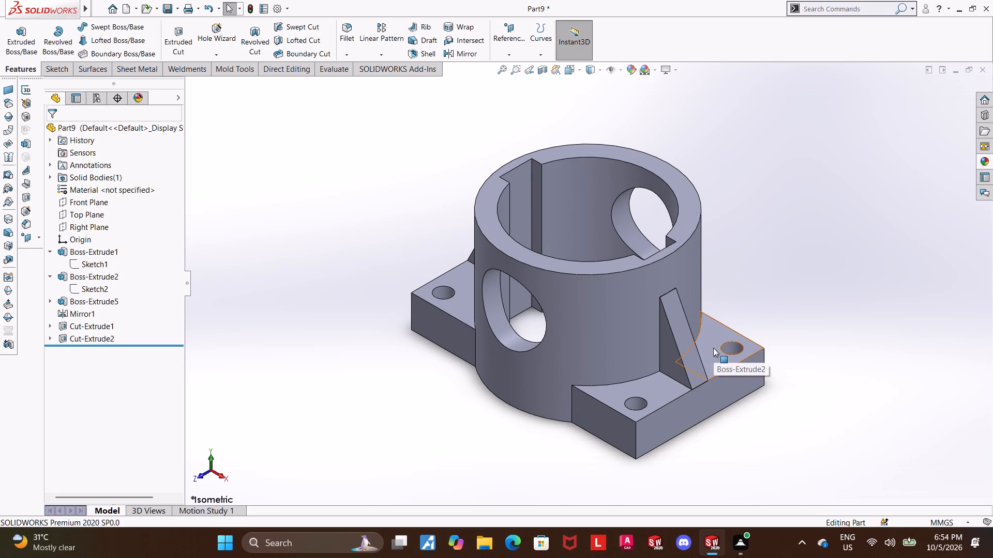
scroll(674, 359, "down", 2)
scroll(592, 410, "up", 3)
middle_click_drag(532, 400, 637, 431)
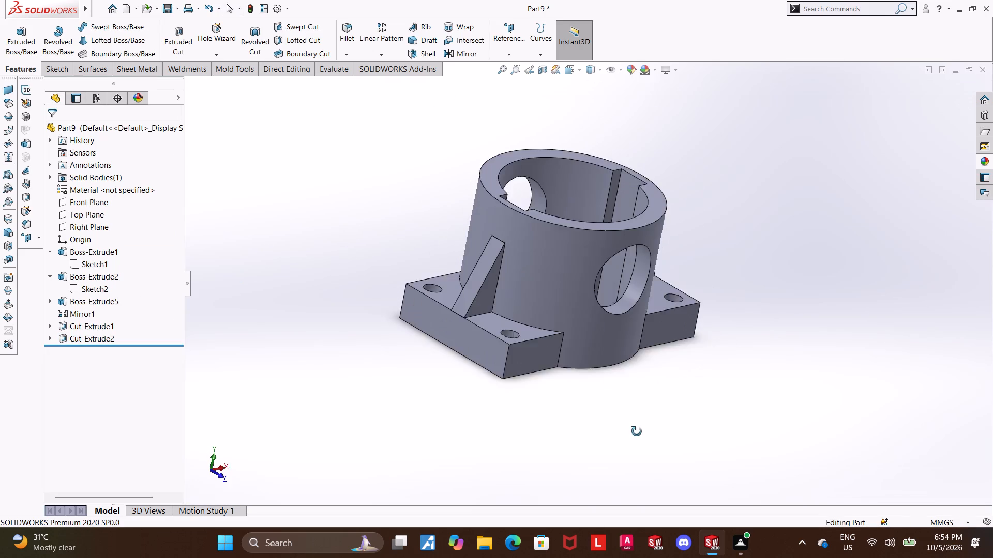
middle_click_drag(637, 431, 637, 424)
left_click(569, 74)
left_click(456, 337)
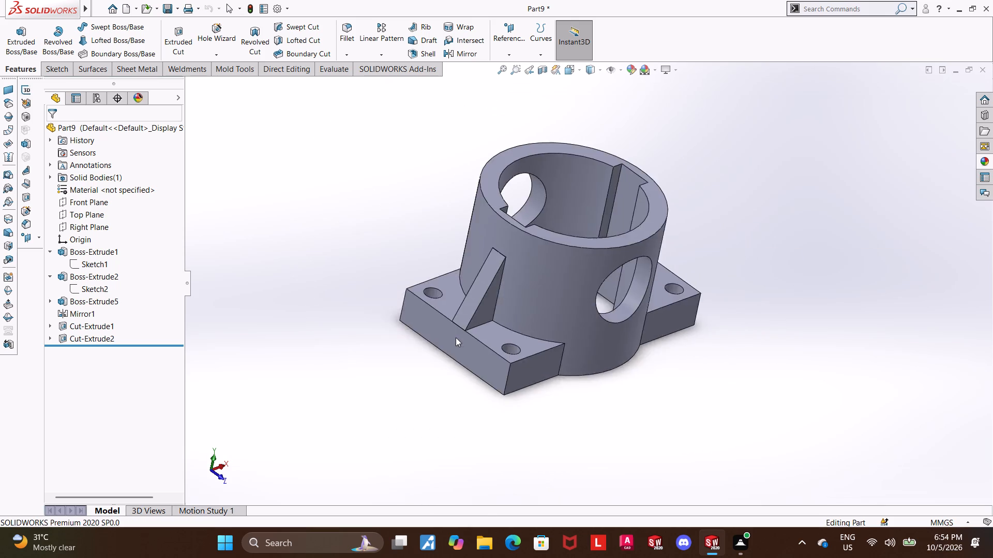
scroll(695, 298, "down", 1)
scroll(596, 395, "up", 1)
scroll(533, 390, "down", 1)
scroll(533, 377, "up", 1)
scroll(544, 271, "down", 1)
scroll(774, 247, "up", 1)
scroll(558, 232, "down", 1)
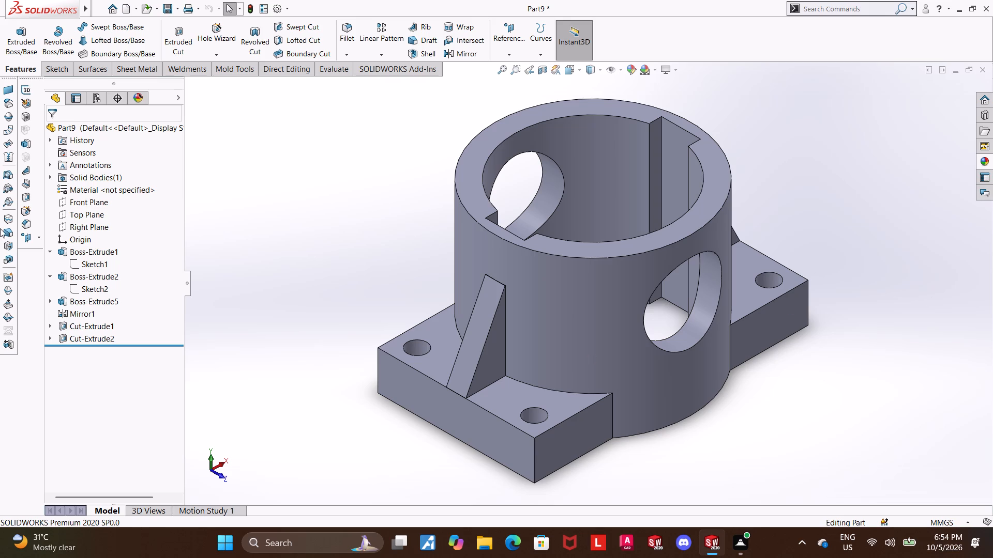
Review the base lug extrusion's dimensions on the model, then view the whole part isometrically.
left_click(59, 277)
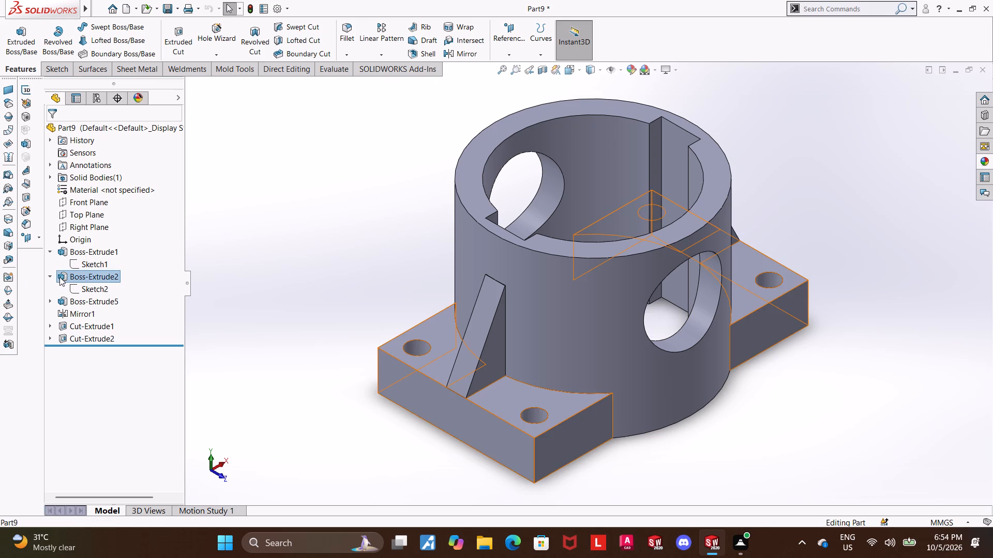
middle_click_drag(289, 325, 291, 287)
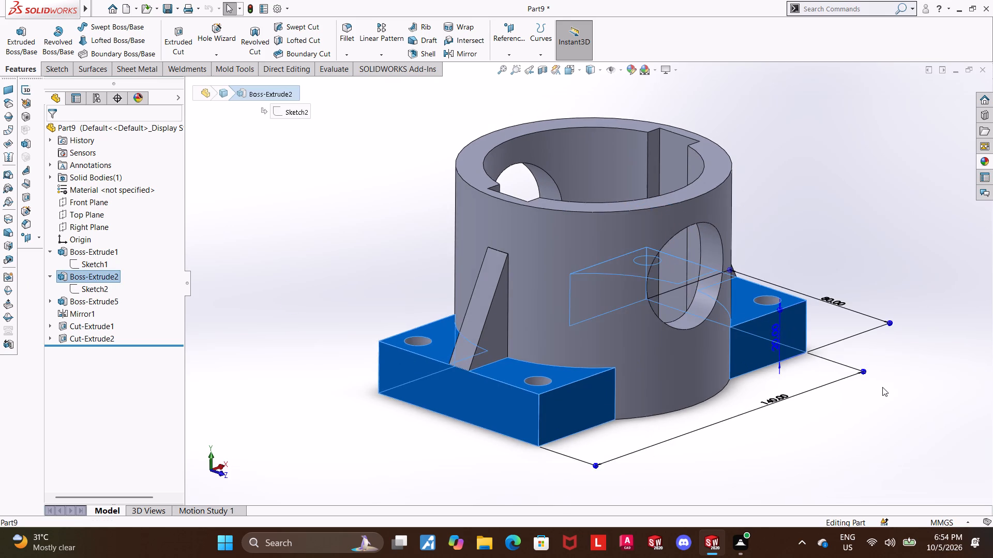
scroll(791, 322, "down", 5)
middle_click_drag(816, 355, 805, 389)
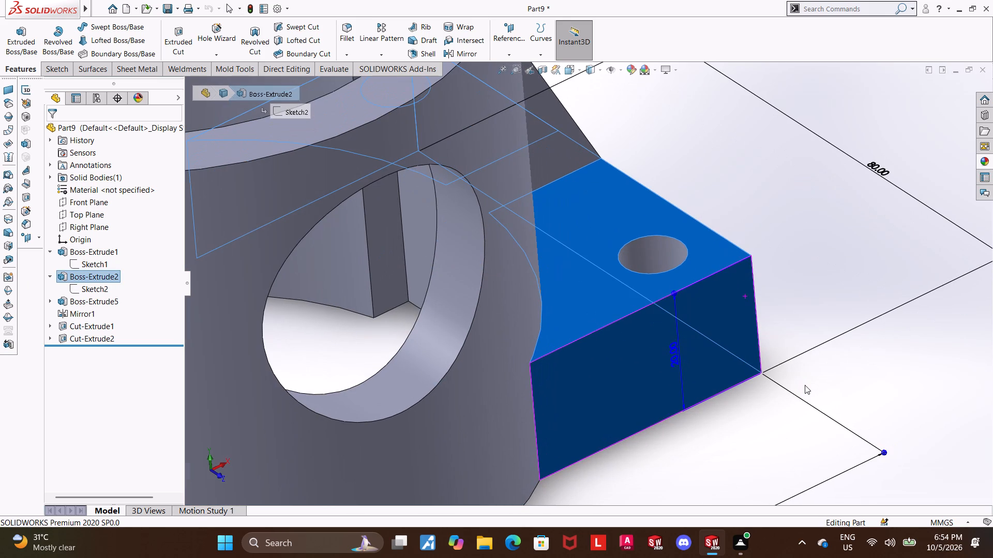
scroll(805, 384, "up", 9)
left_click(608, 369)
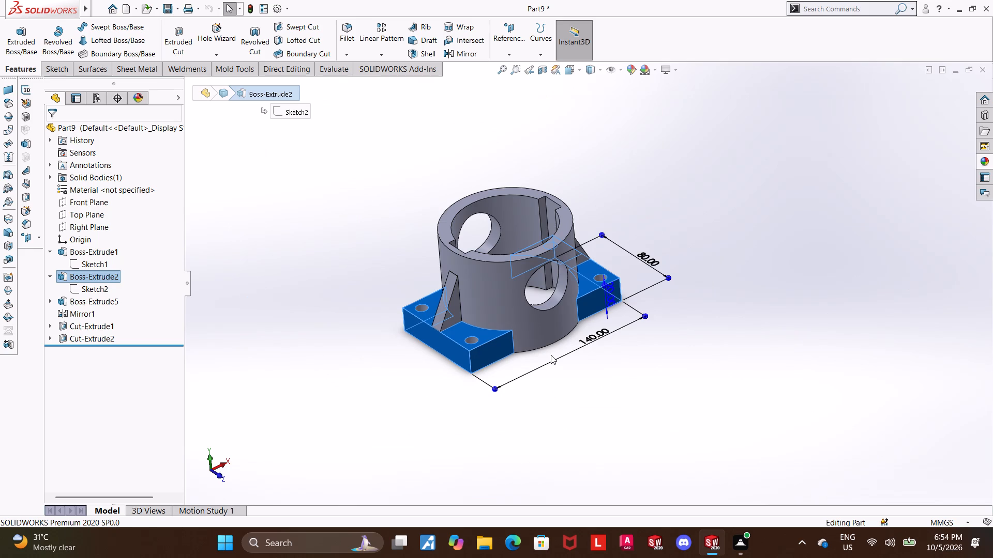
left_click(566, 71)
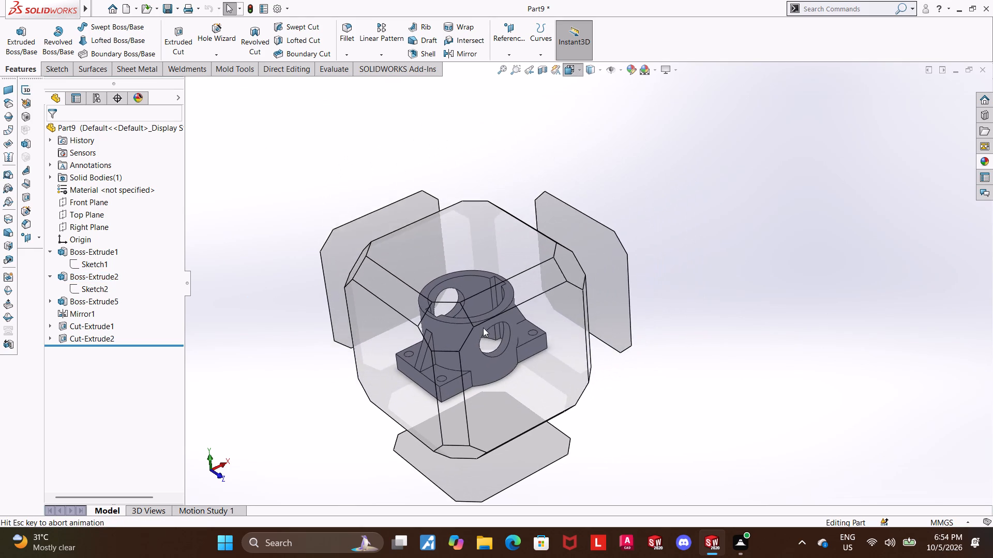
left_click(447, 327)
scroll(604, 348, "down", 1)
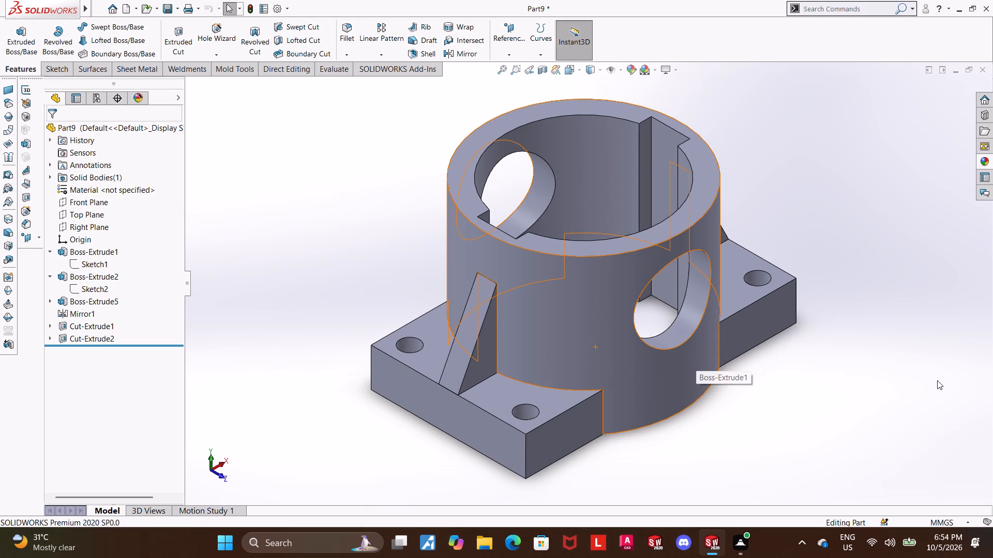
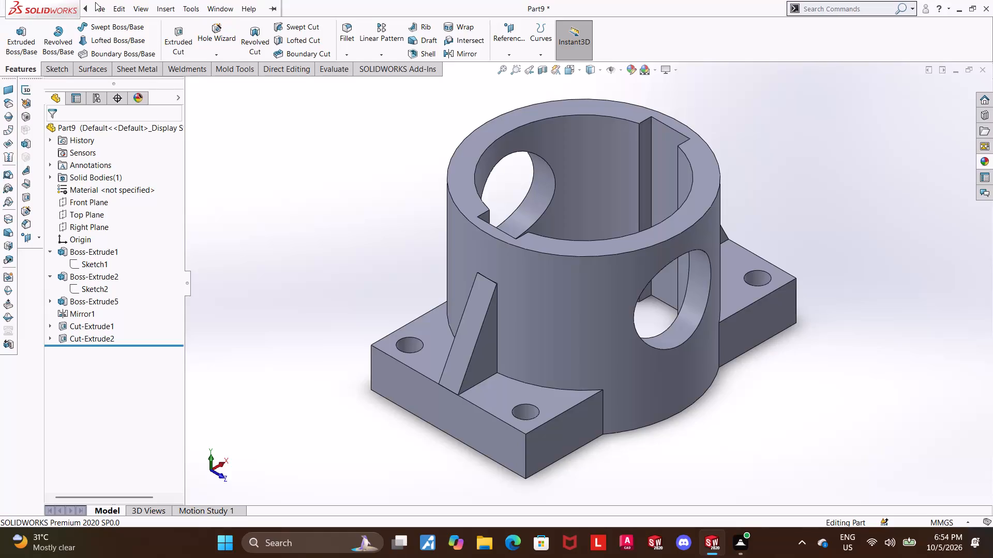
Save the part as a SOLIDWORKS Part file named "flanged housing support" in the Downloads folder.
left_click(132, 137)
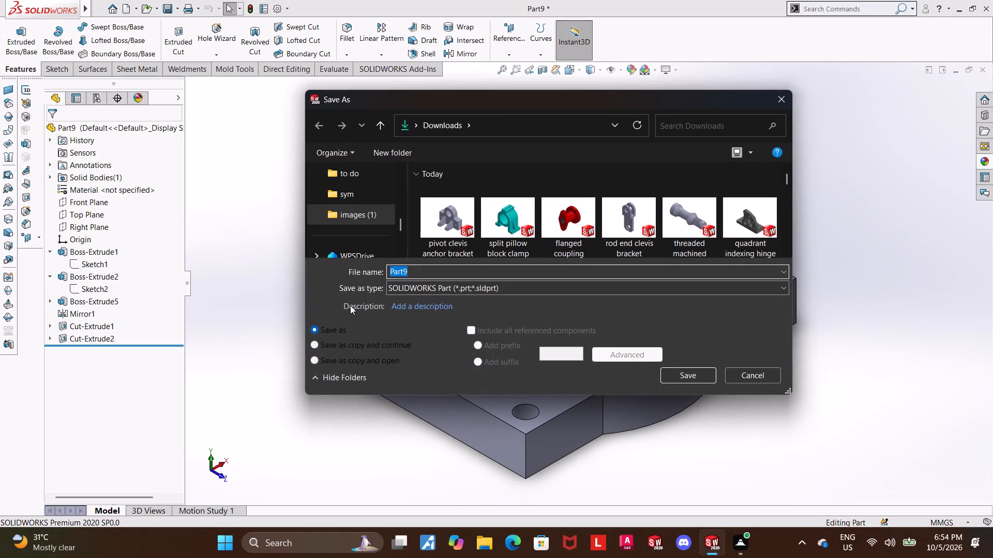
type("flanged housing support")
key("space")
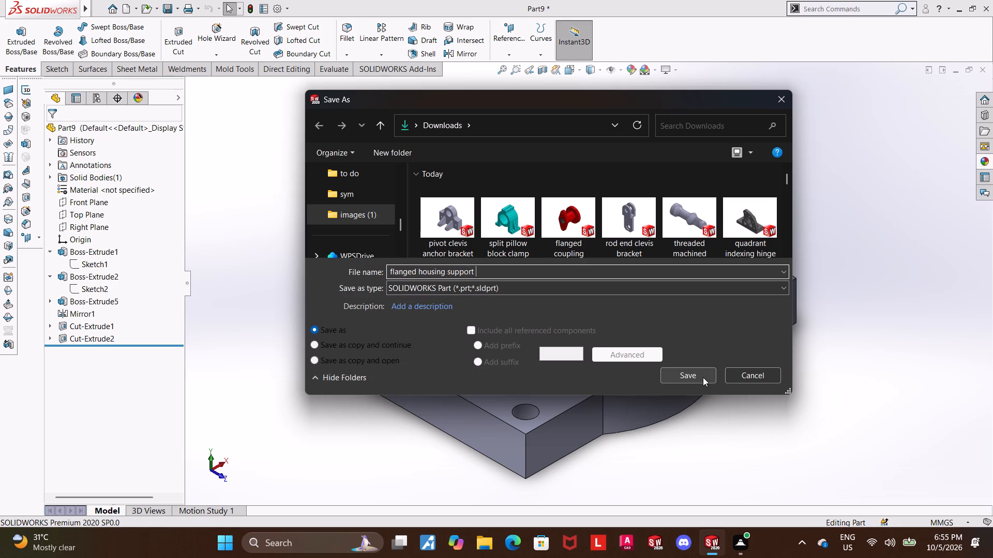
left_click(703, 377)
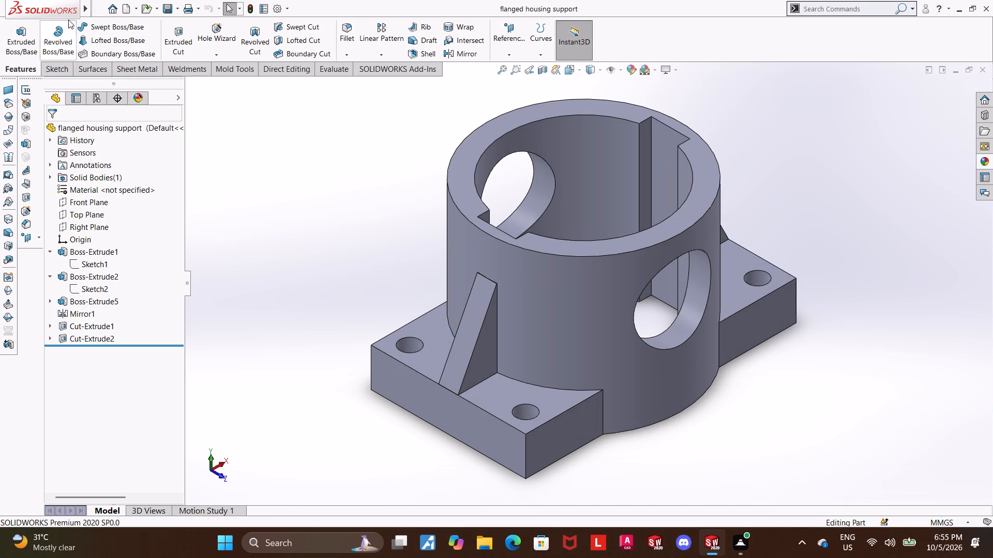
Save the part again in the Downloads folder under the same name, choosing another file type.
left_click(131, 141)
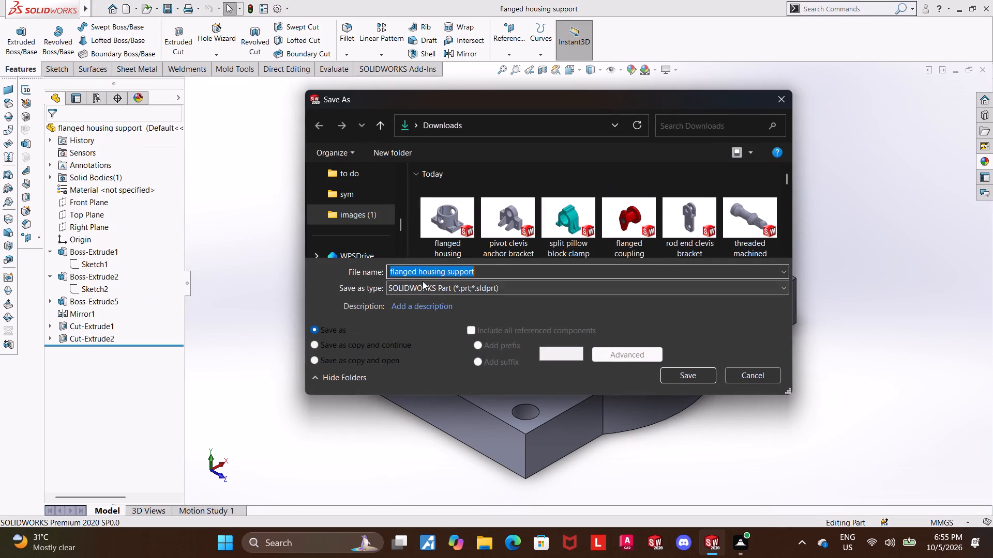
left_click(427, 290)
left_click(532, 80)
left_click(693, 396)
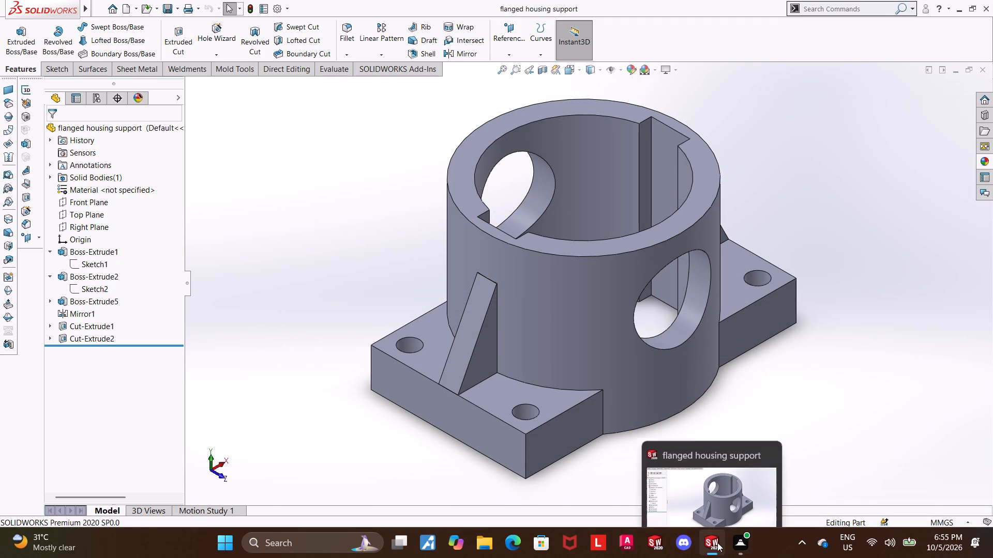
left_click(853, 398)
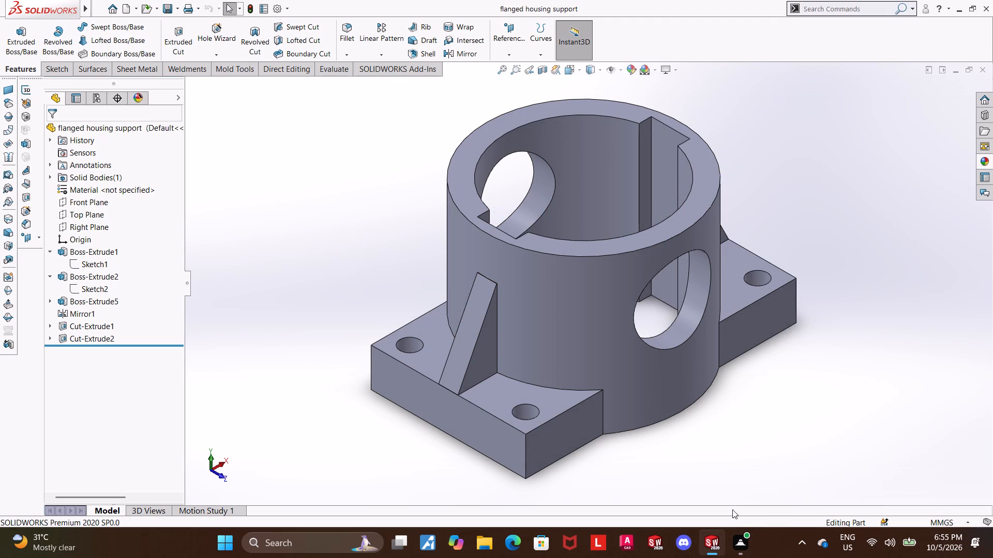